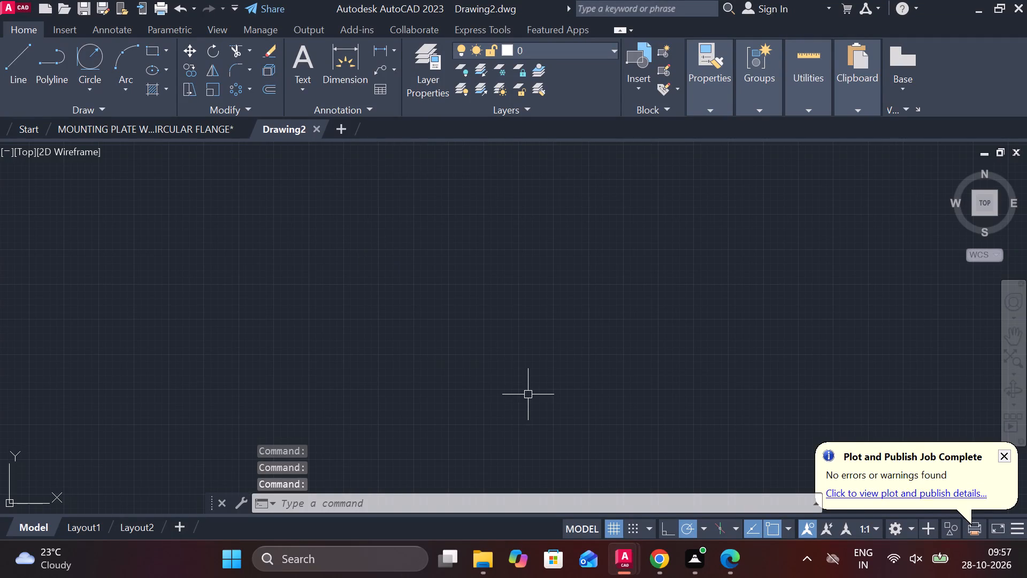
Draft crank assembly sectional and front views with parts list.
Turn on command log recording with LOGFILEON.
type("log")
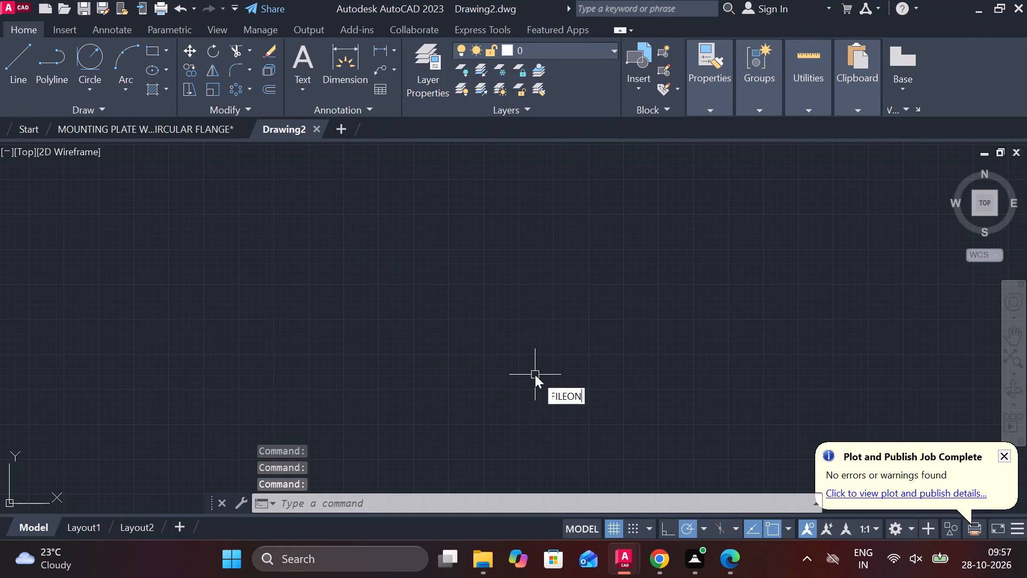
left_click(586, 414)
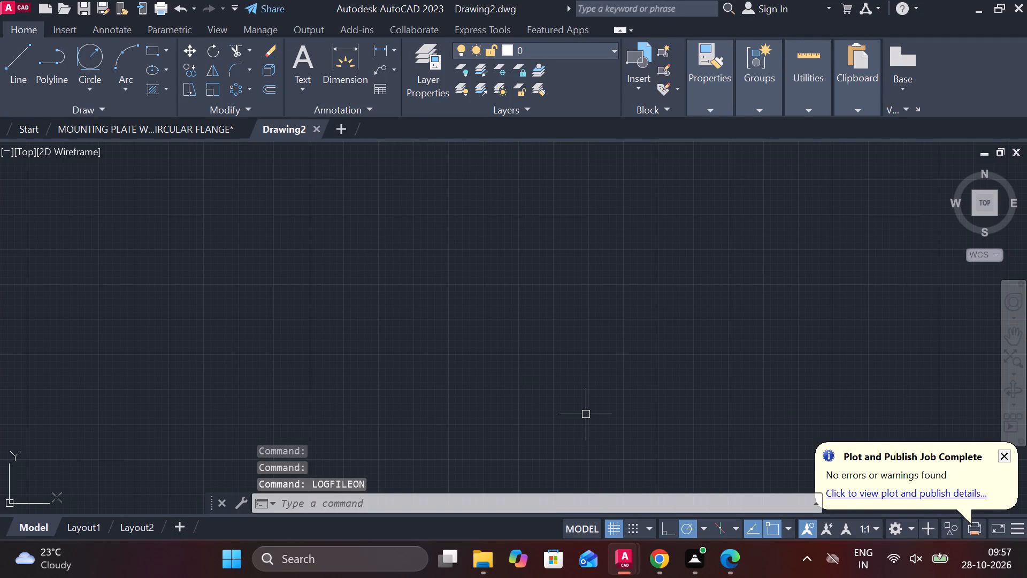
Set the drawing limits with lower-left corner 0,0 and upper-right corner 297,210.
type("limits")
key("Return")
type("0,0")
key("Return")
type("297,210")
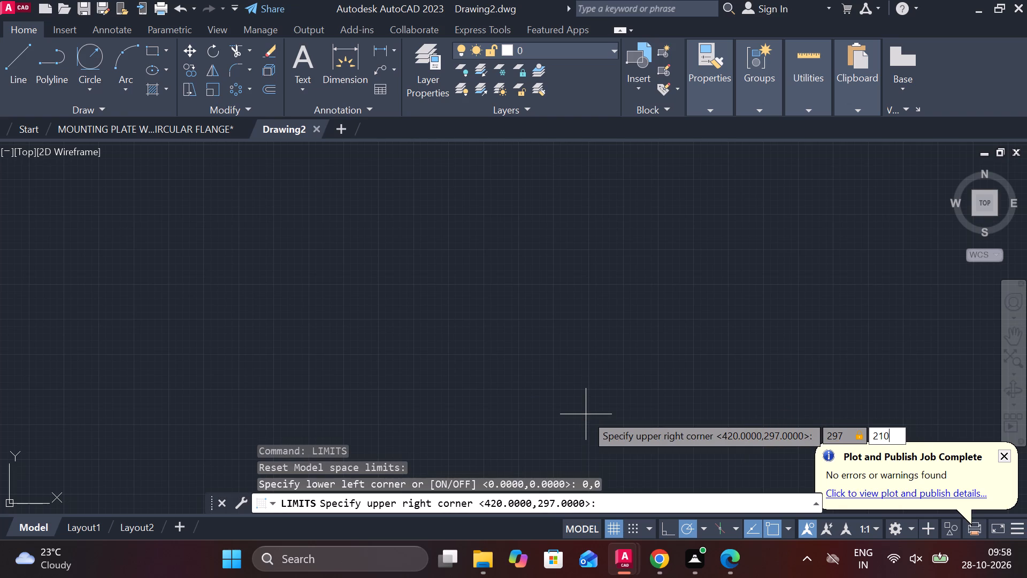
key("Return")
Draw a circle of diameter 120 in the empty drawing area.
key("z")
key("Return")
key("e")
key("Return")
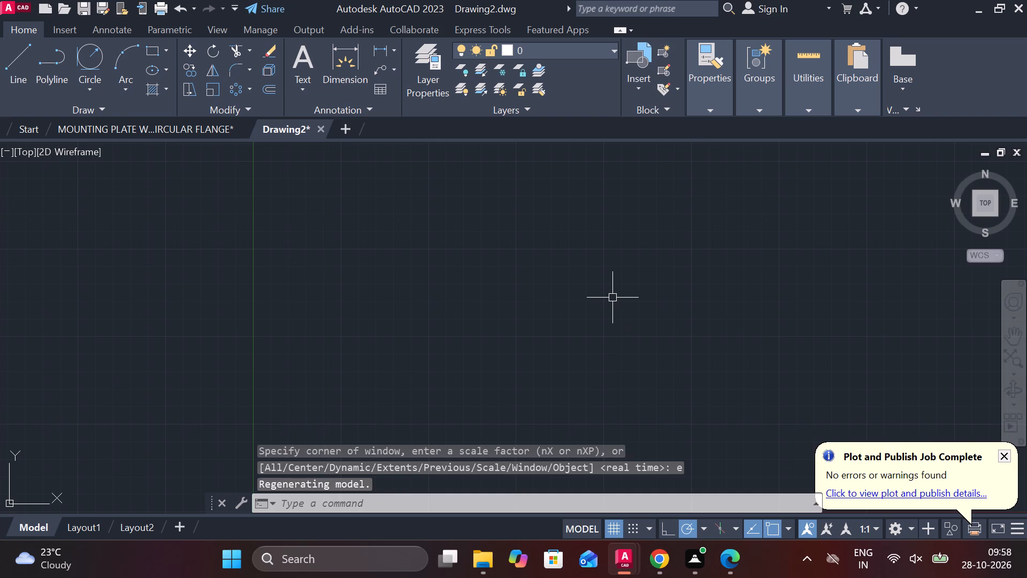
middle_click_drag(600, 293, 592, 293)
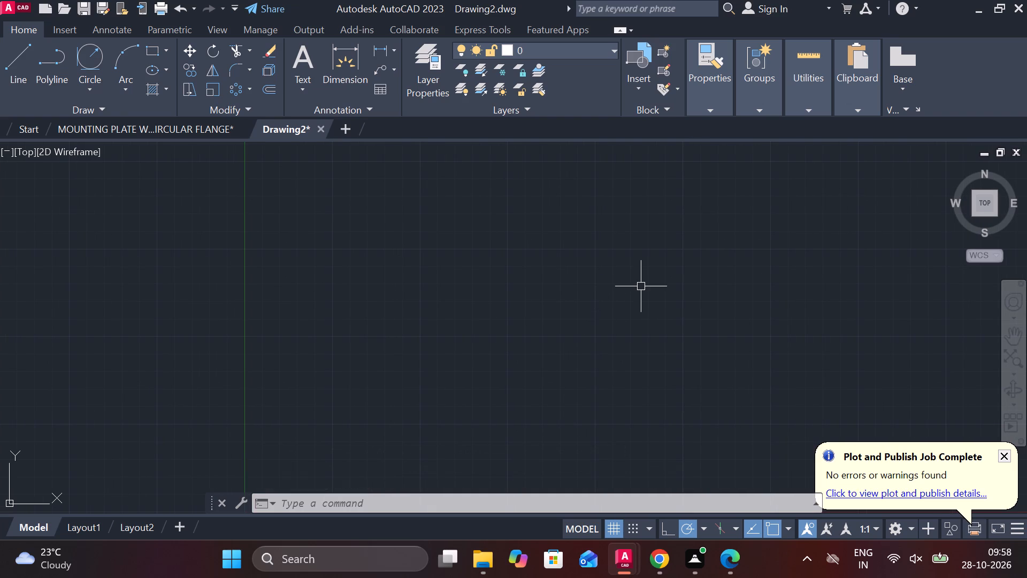
type("c")
key("space")
left_click(560, 292)
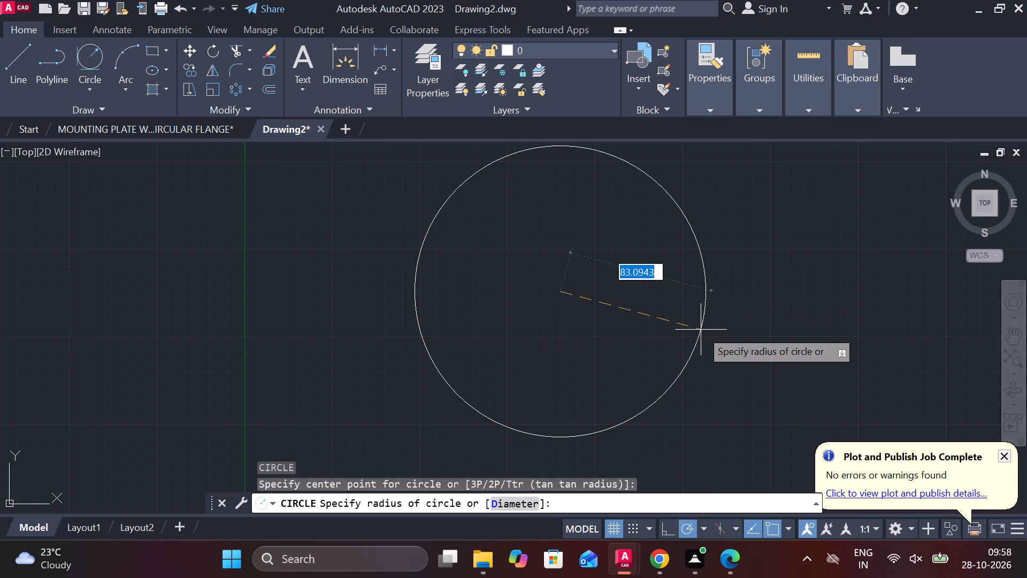
type("d")
key("space")
type("120")
key("Return")
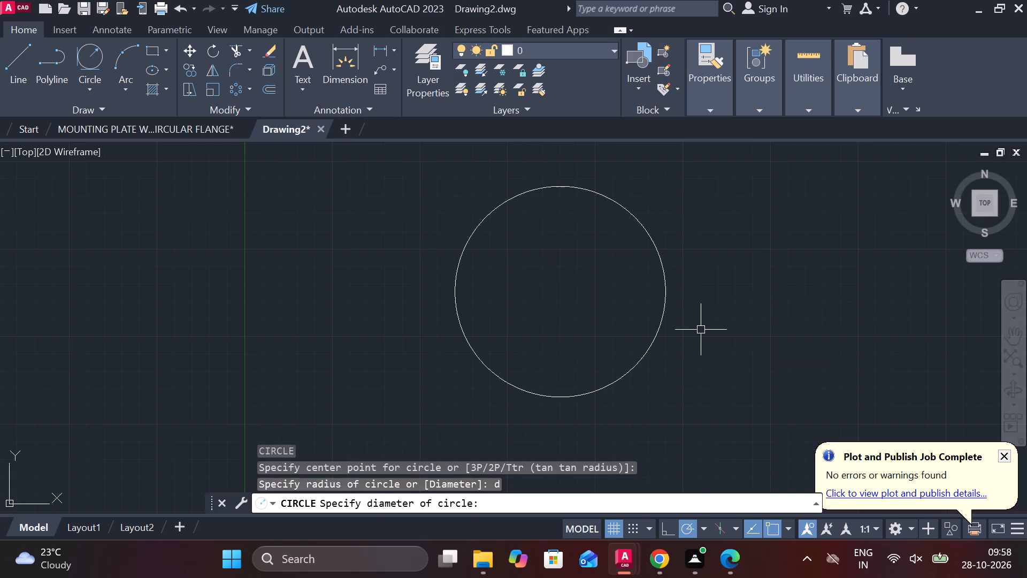
Draw a concentric circle of diameter 64 at the centre of the 120 circle.
type("c")
key("space")
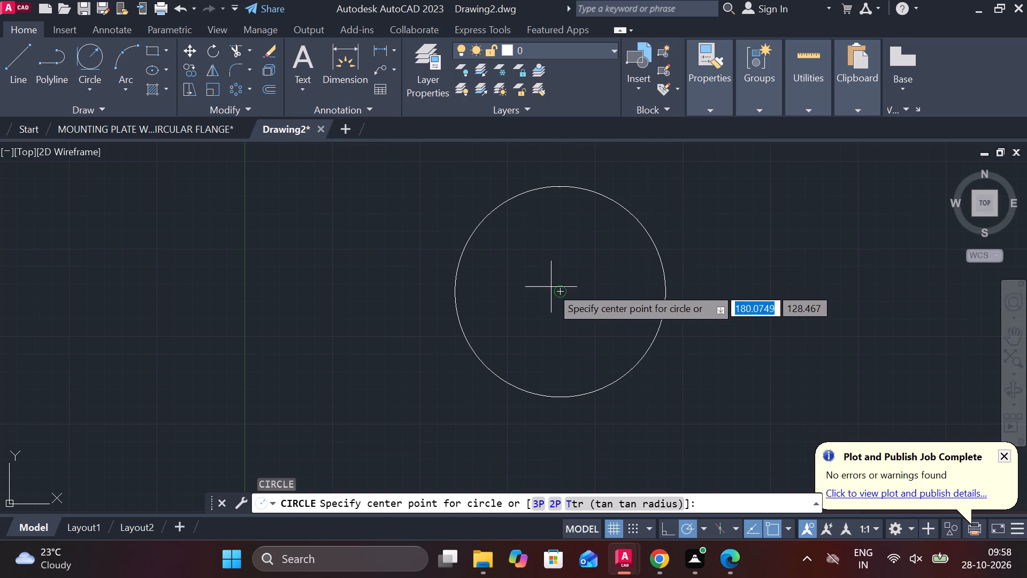
left_click(557, 294)
type("d")
key("space")
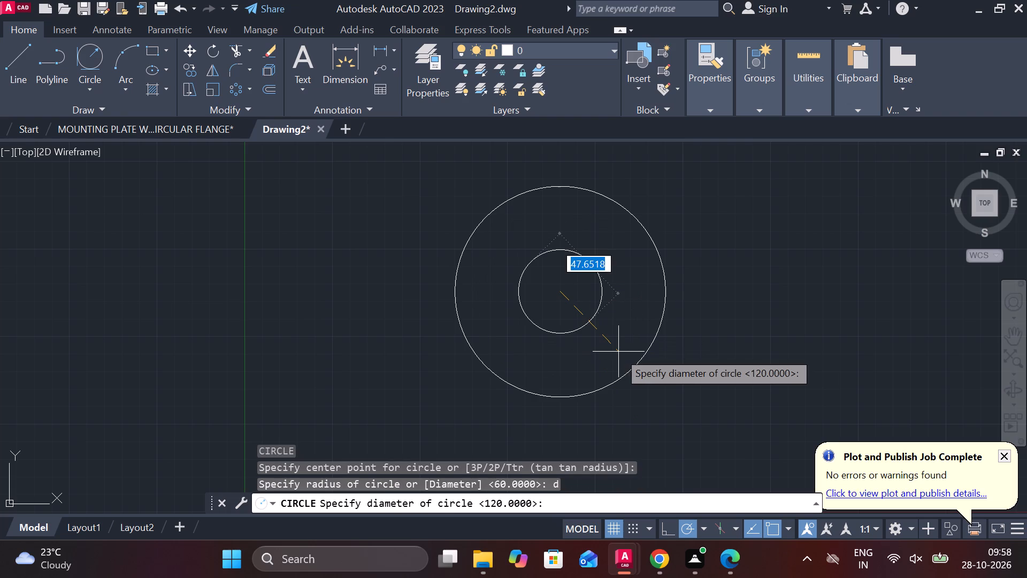
type("64")
key("space")
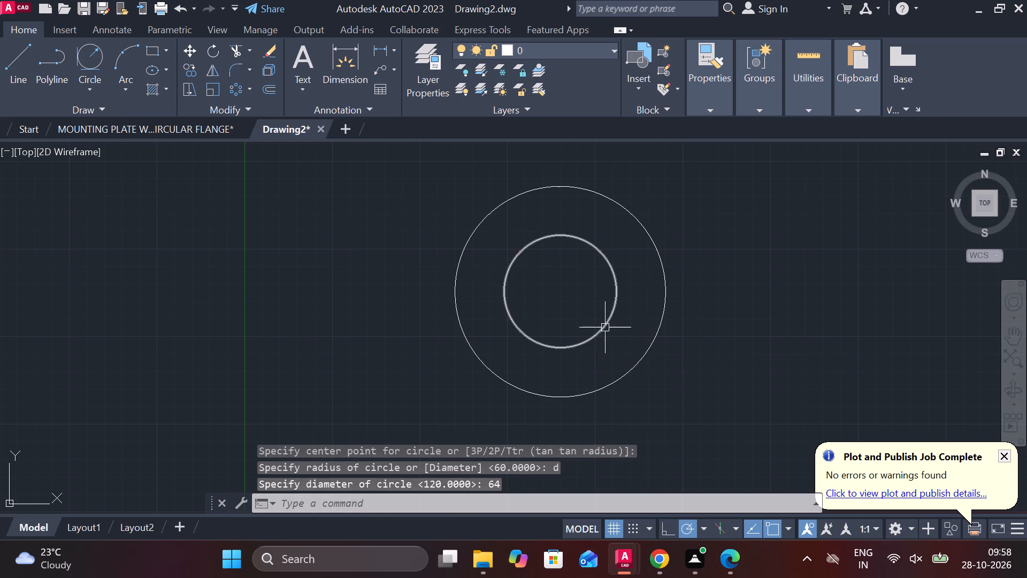
Draw a vertical line 150 units long upward from the centre of the concentric circles.
scroll(590, 298, "down", 2)
middle_click_drag(632, 283, 538, 346)
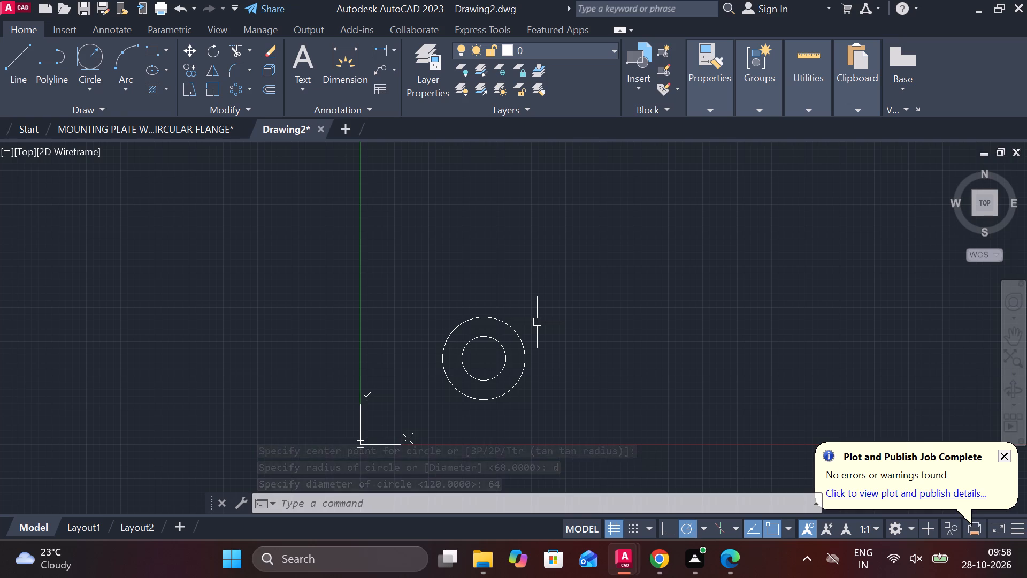
key("l")
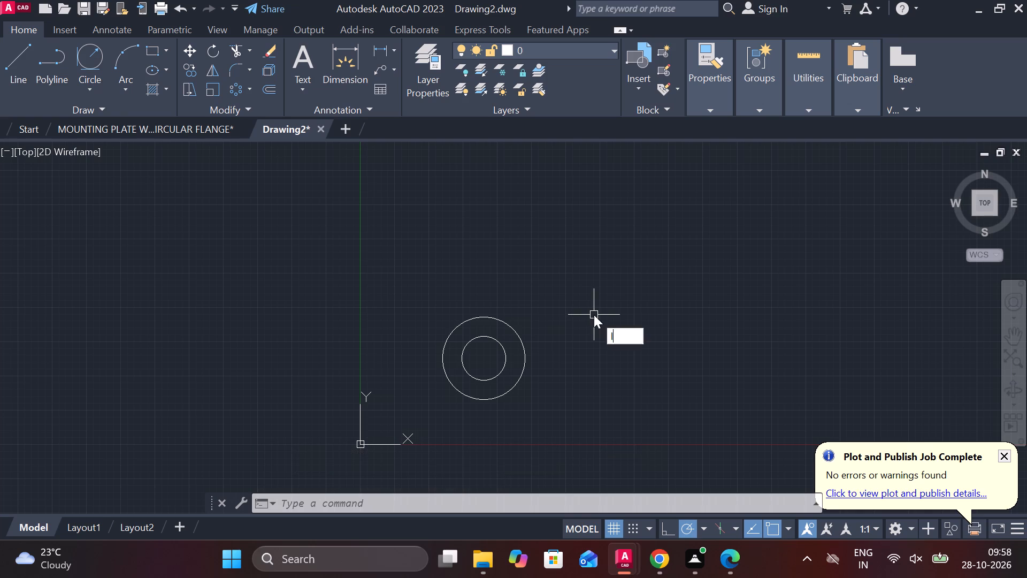
key("Return")
left_click(485, 355)
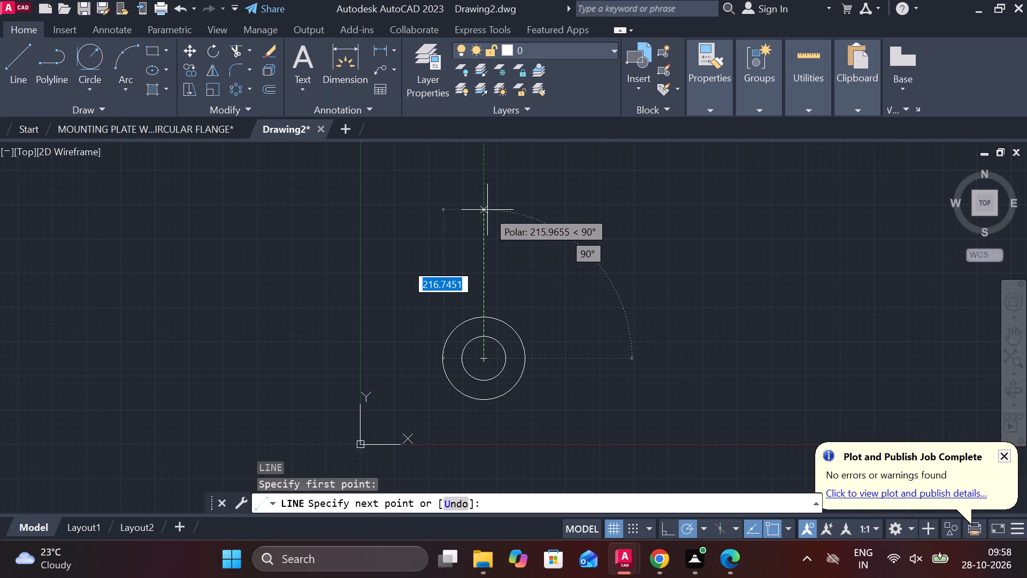
type("150")
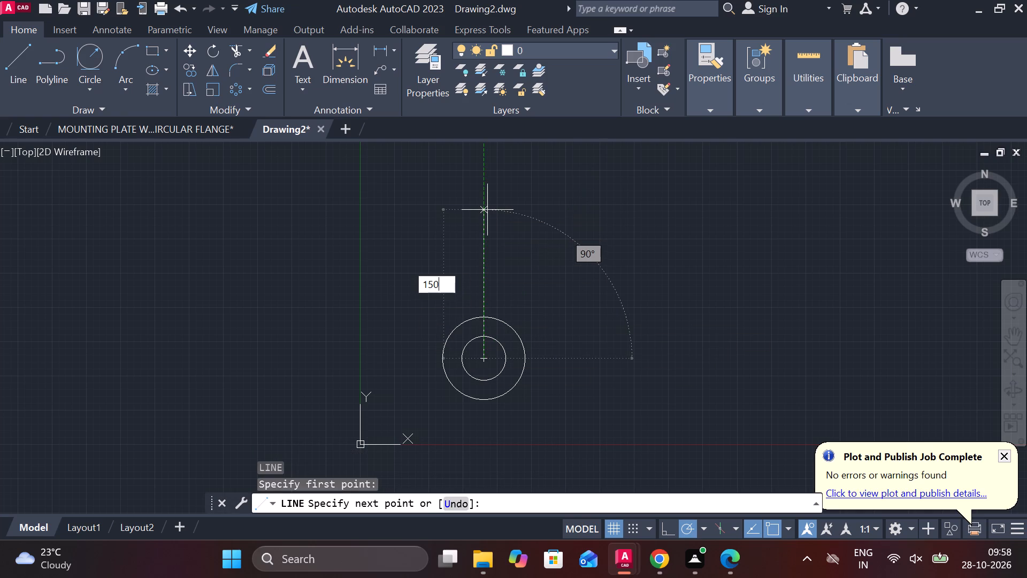
key("Return")
Continue with a horizontal line about 210 units long to the left from the vertical line's top end.
scroll(515, 197, "up", 1)
scroll(472, 301, "up", 1)
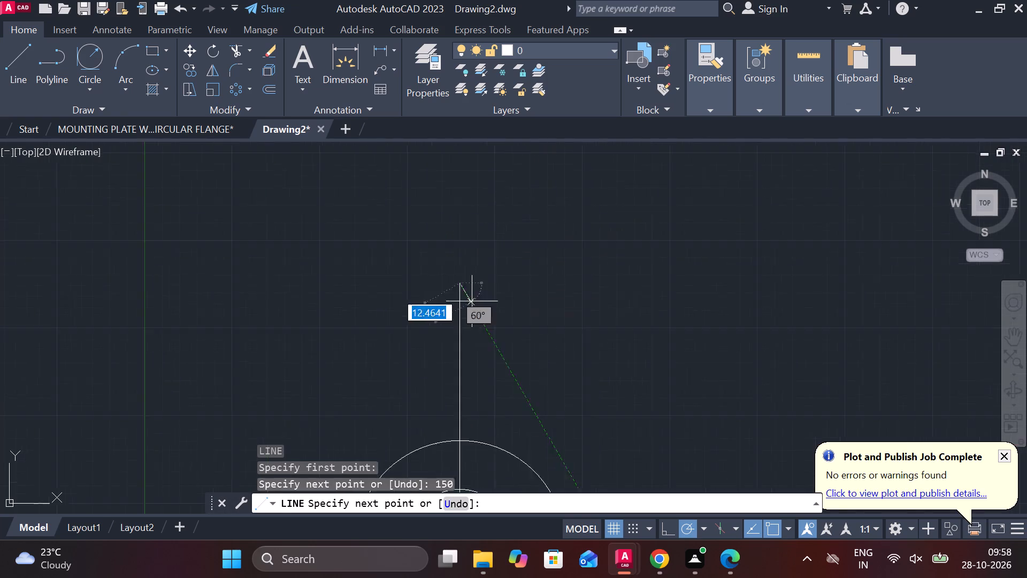
middle_click_drag(474, 302, 526, 190)
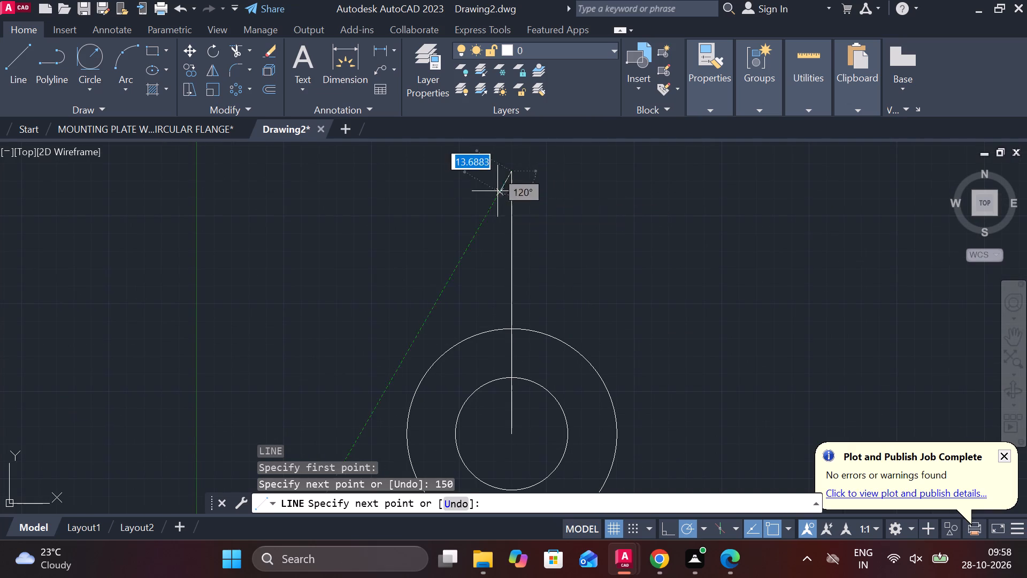
middle_click_drag(436, 193, 594, 211)
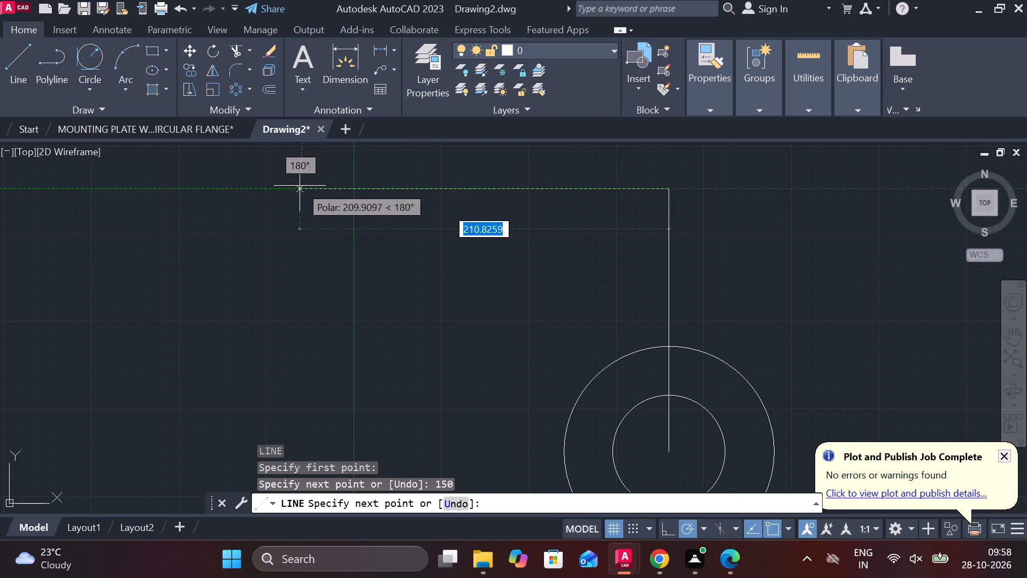
left_click(300, 186)
key("Escape")
Draw a circle of diameter 80 centred on the corner where the vertical and horizontal lines meet.
middle_click_drag(587, 242, 496, 244)
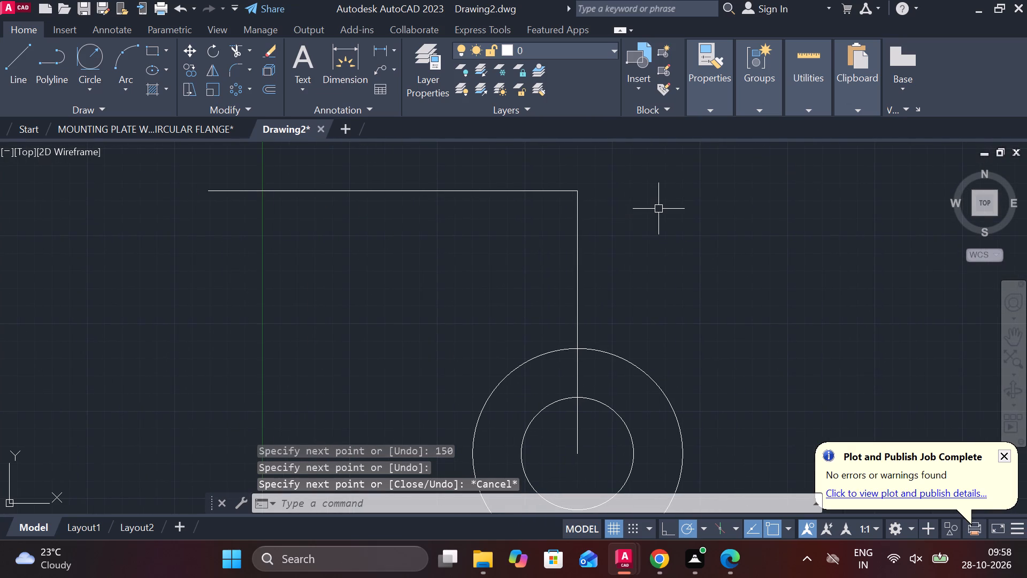
type("c")
key("space")
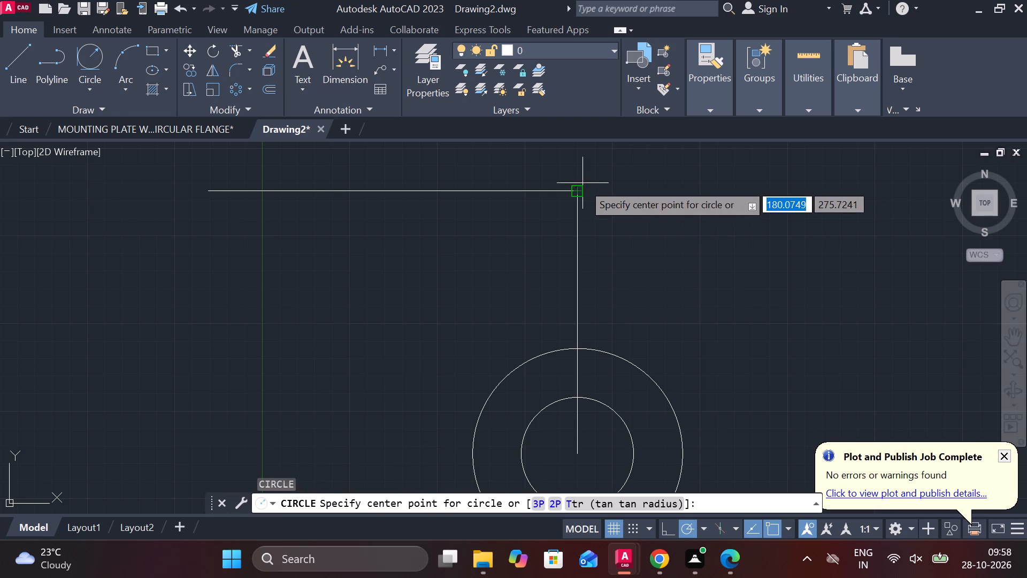
left_click(574, 191)
type("d")
key("space")
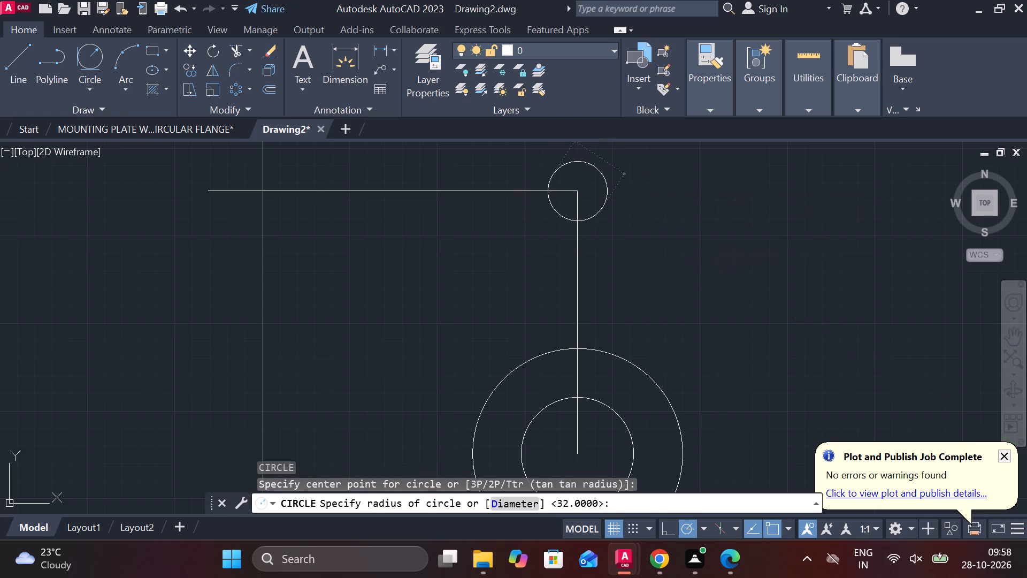
type("80")
key("Return")
Draw a concentric circle of diameter 30 at the centre of the 80 circle.
type("c")
key("space")
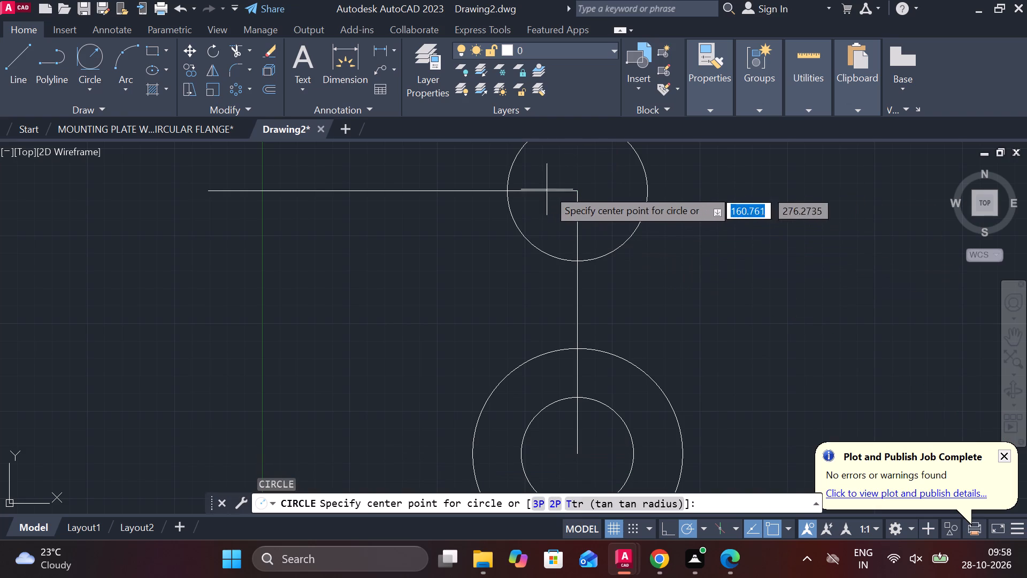
left_click(573, 188)
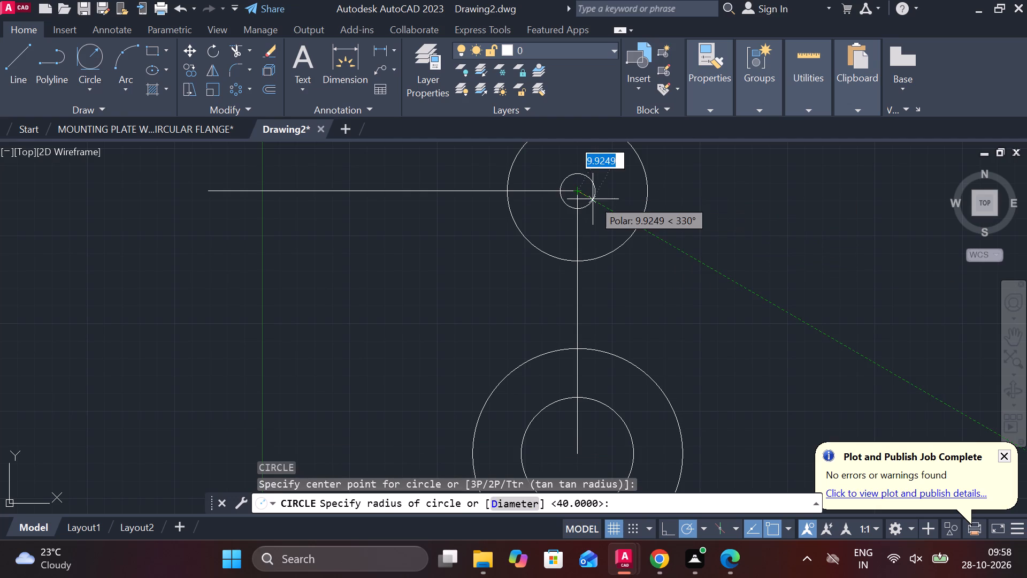
type("d")
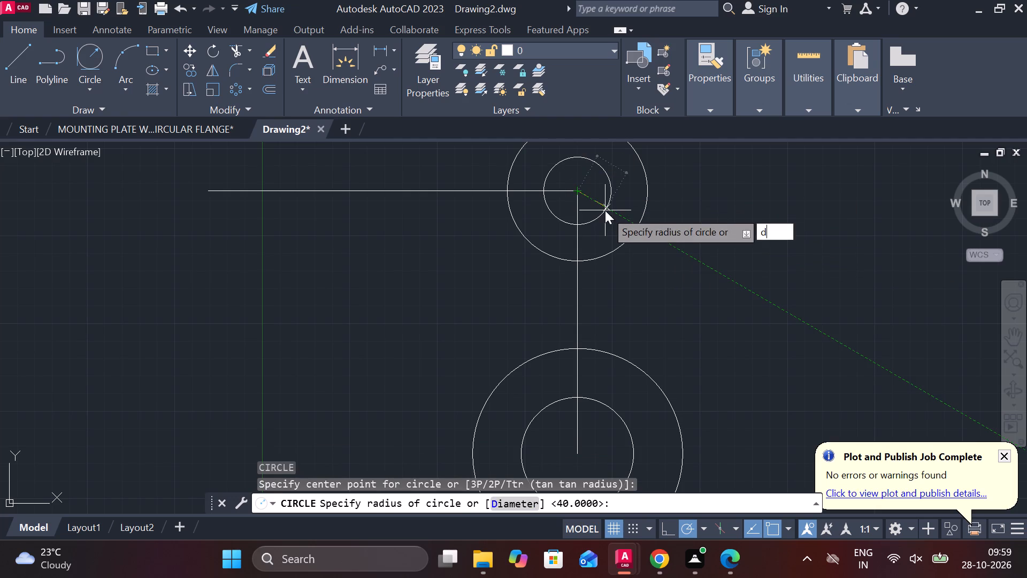
key("space")
type("30")
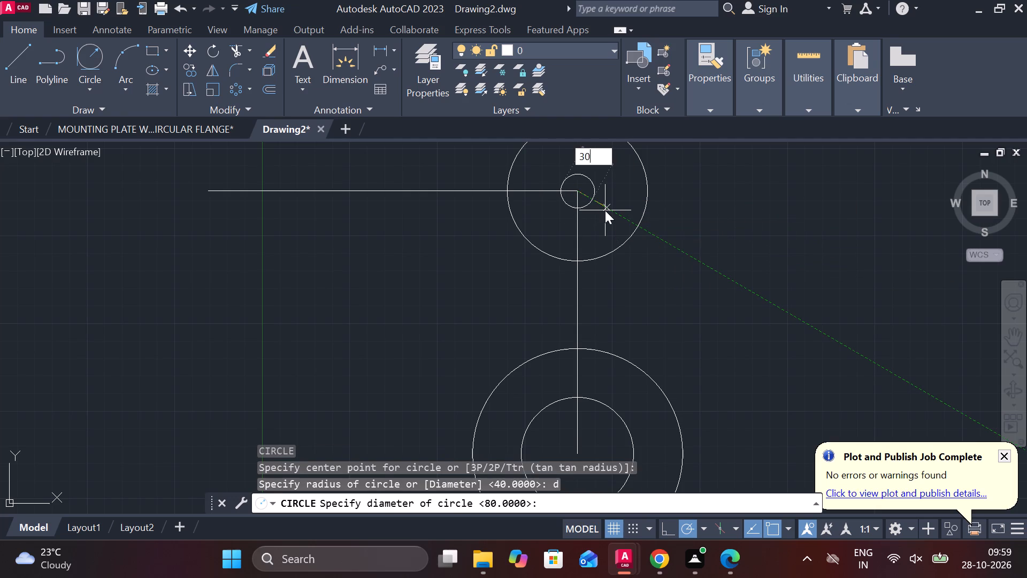
key("Return")
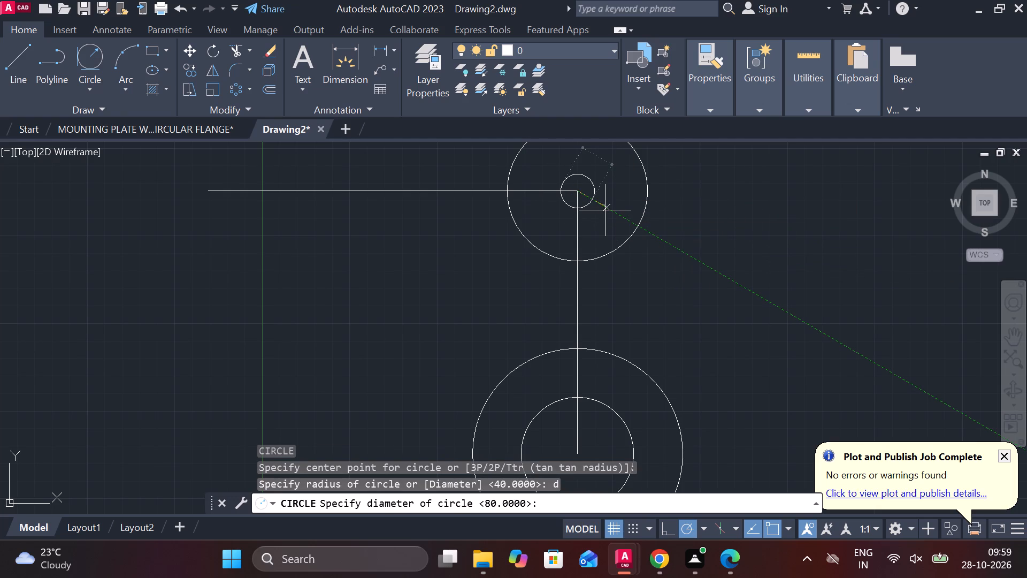
Draw a short vertical line downward from the bottom quadrant of the 80 circle, along the centre line.
scroll(605, 210, "down", 1)
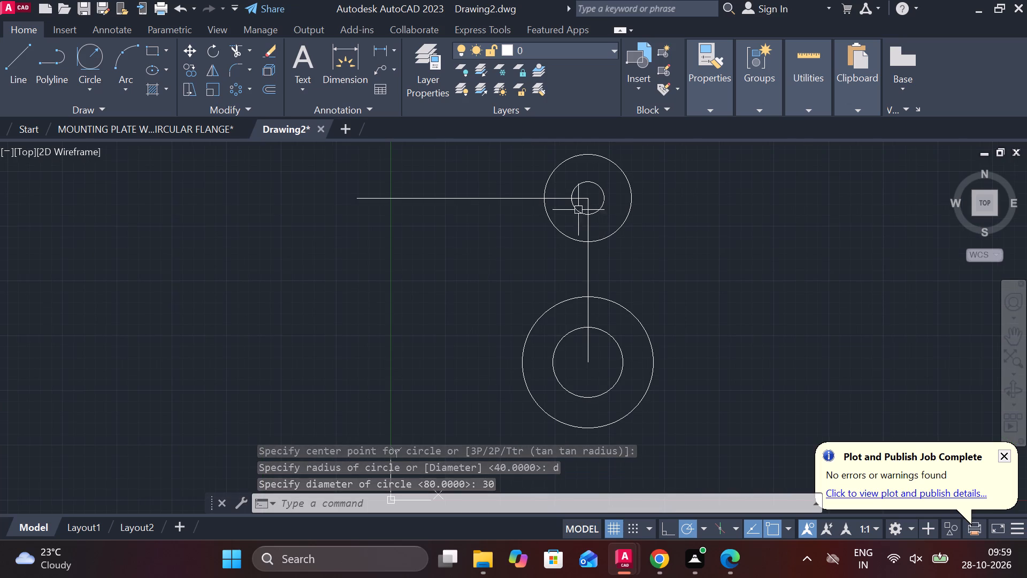
middle_click_drag(527, 250, 463, 249)
scroll(515, 257, "up", 2)
middle_click_drag(556, 271, 505, 263)
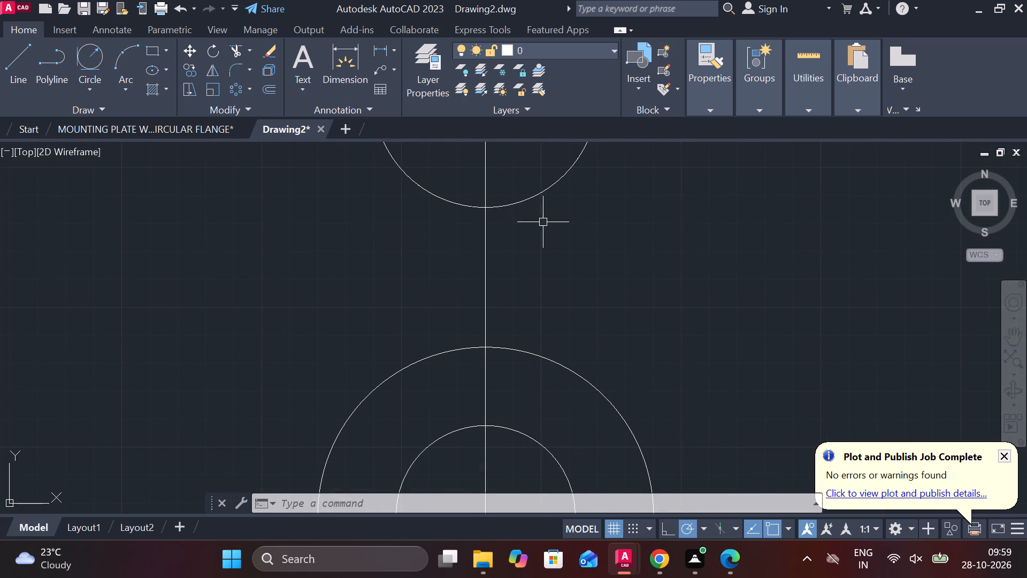
key("l")
key("Return")
left_click(487, 208)
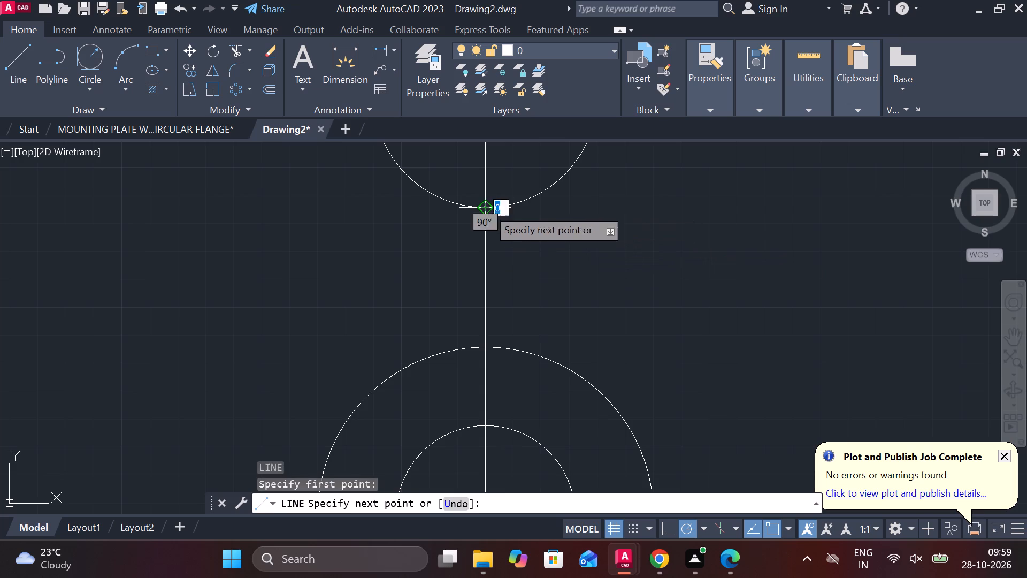
left_click(486, 244)
key("Escape")
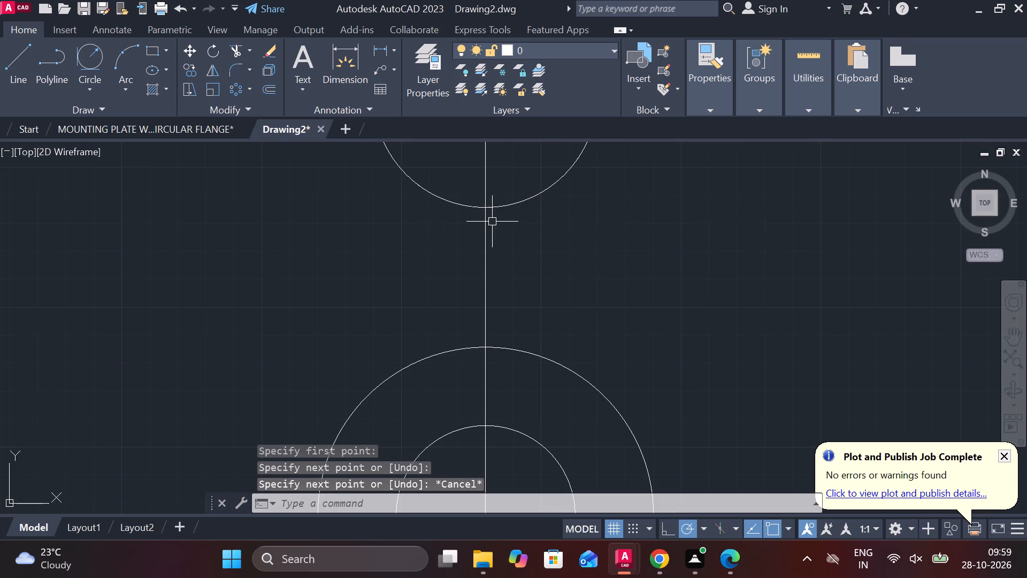
Offset the short vertical line by 30 units to both the right and left sides.
left_click(486, 218)
key("o")
key("Return")
key("Return")
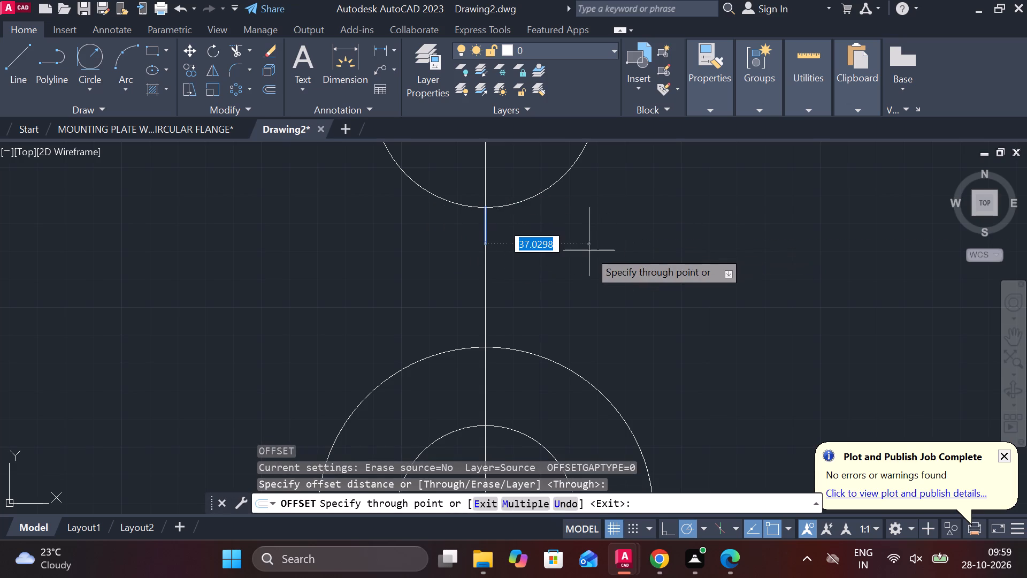
type("30")
key("Return")
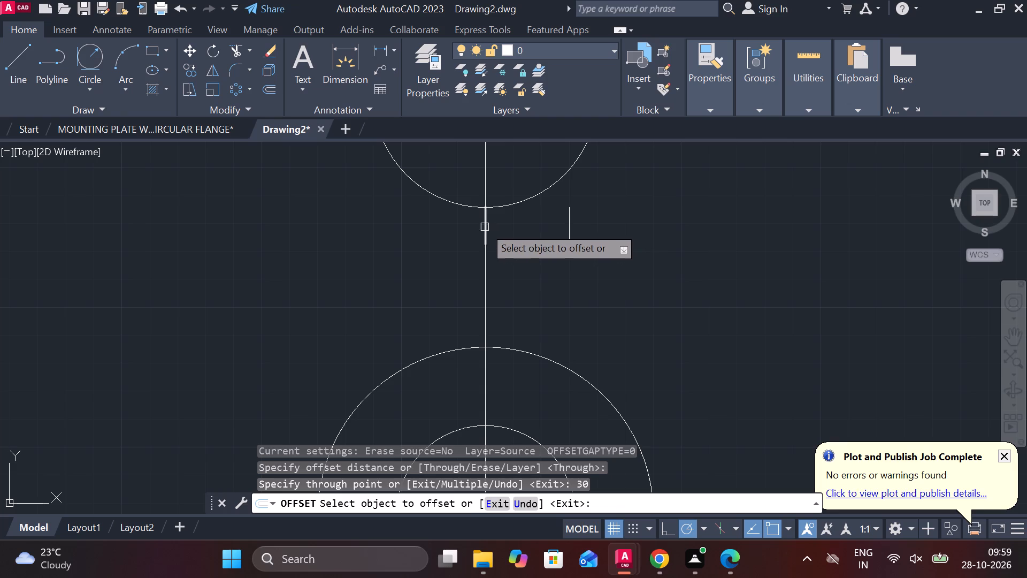
left_click(483, 225)
type("30")
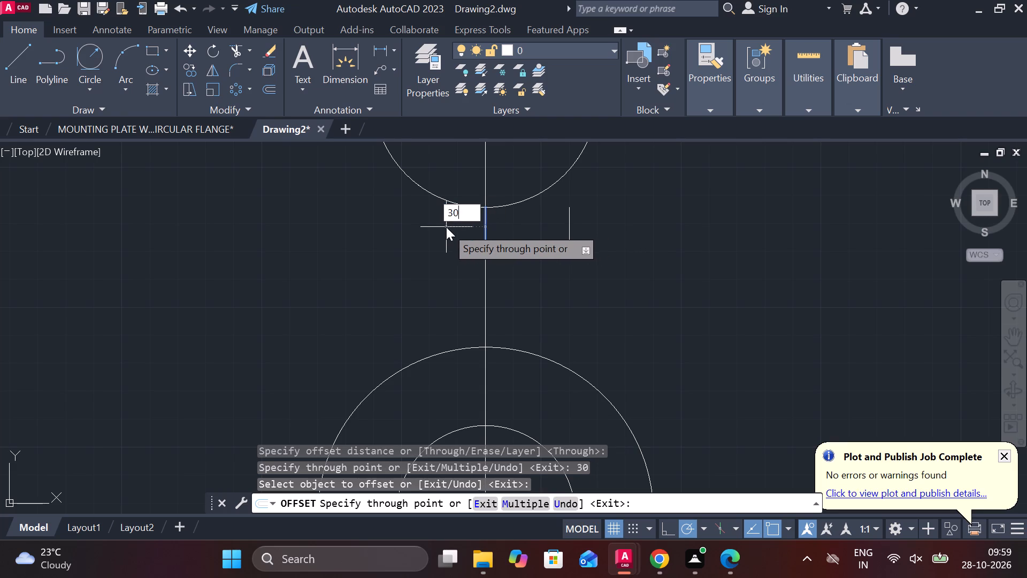
key("Return")
key("Escape")
Extend both offset lines upward to meet the 80 circle.
type("ex")
key("space")
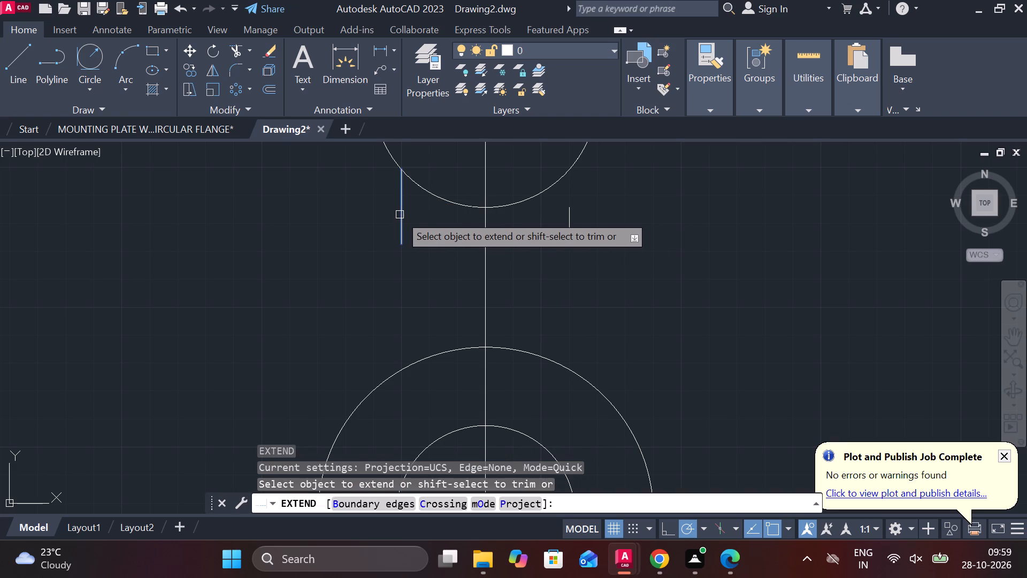
left_click(400, 215)
left_click(569, 214)
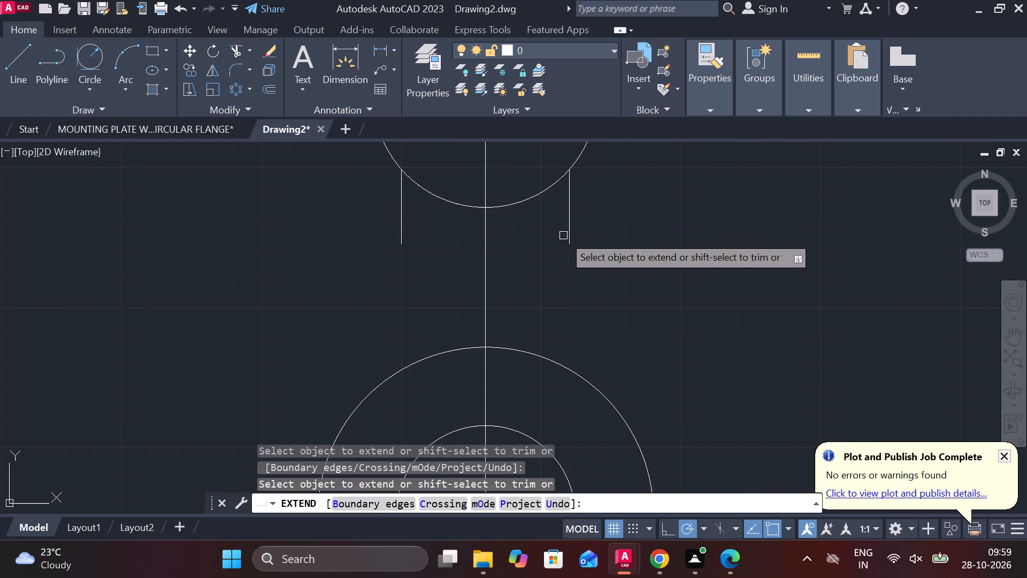
key("Escape")
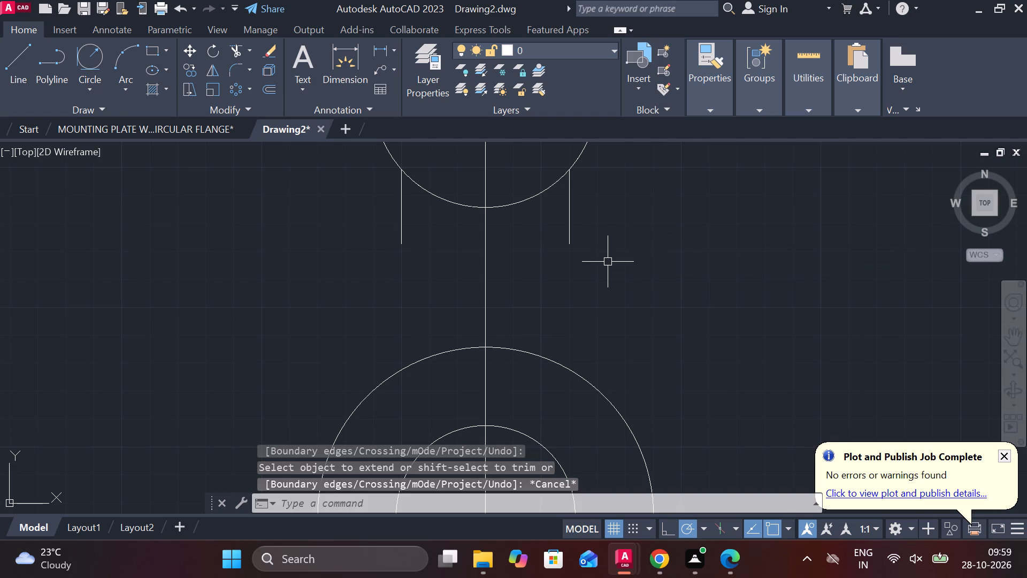
Erase the short vertical line on the centre line below the 80 diameter circle.
left_click(485, 217)
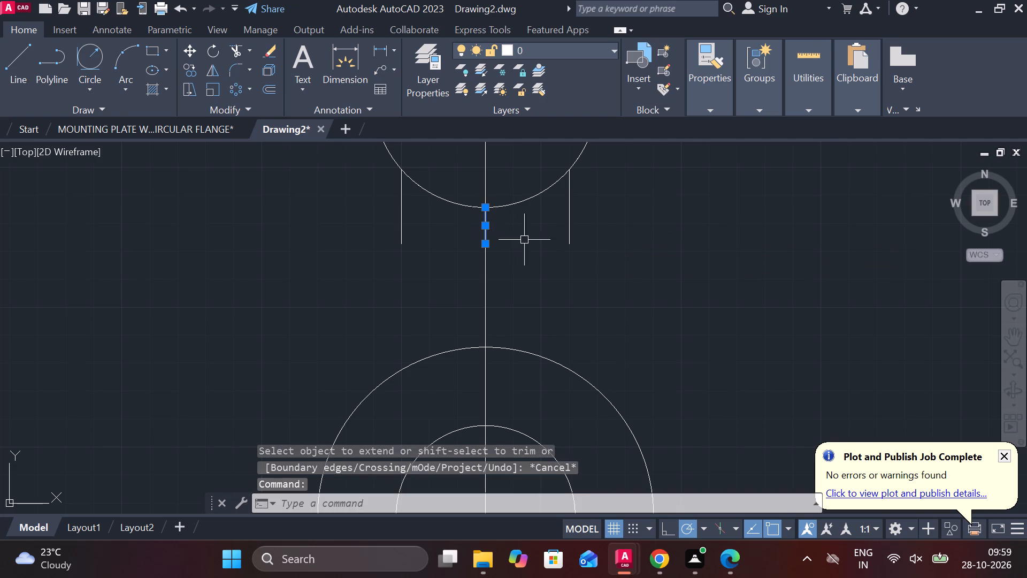
key("r")
key("BackSpace")
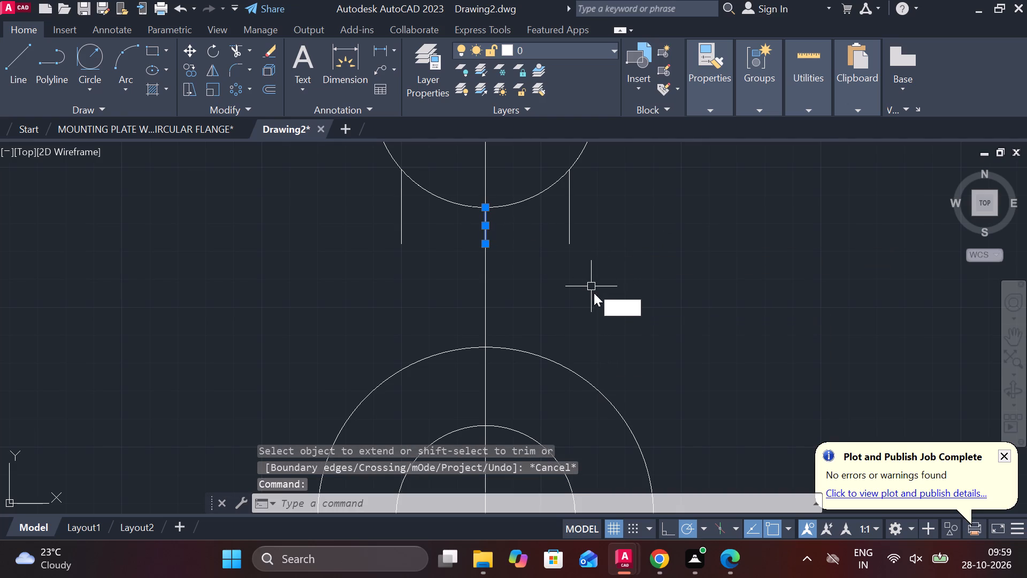
type("e")
key("space")
Draw a short vertical line upward from the top quadrant of the 120 diameter circle, along the centre line.
middle_click_drag(595, 308, 576, 286)
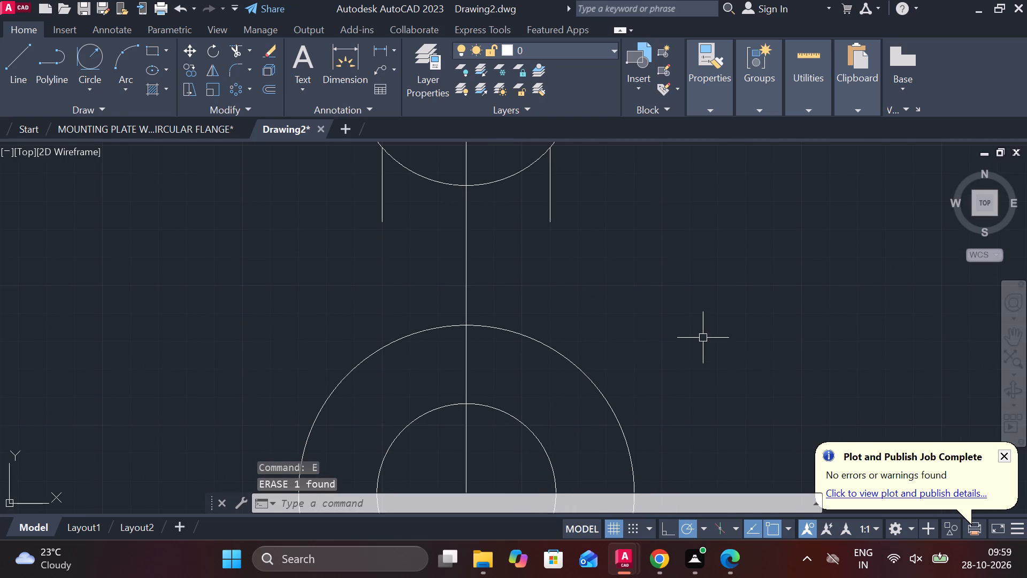
middle_click_drag(503, 326, 504, 298)
scroll(504, 326, "down", 1)
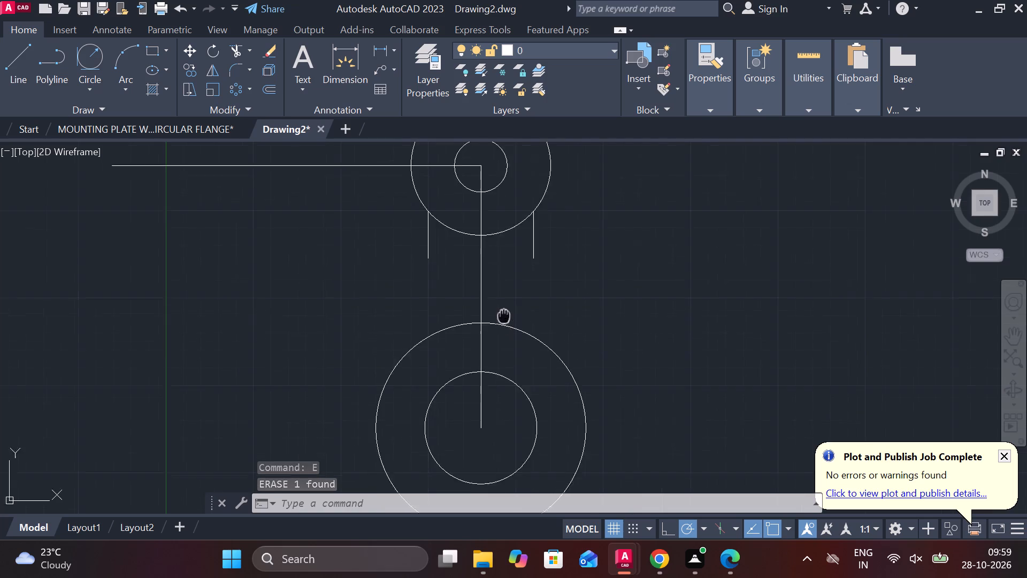
middle_click_drag(504, 298, 504, 296)
key("l")
key("Return")
scroll(505, 271, "up", 2)
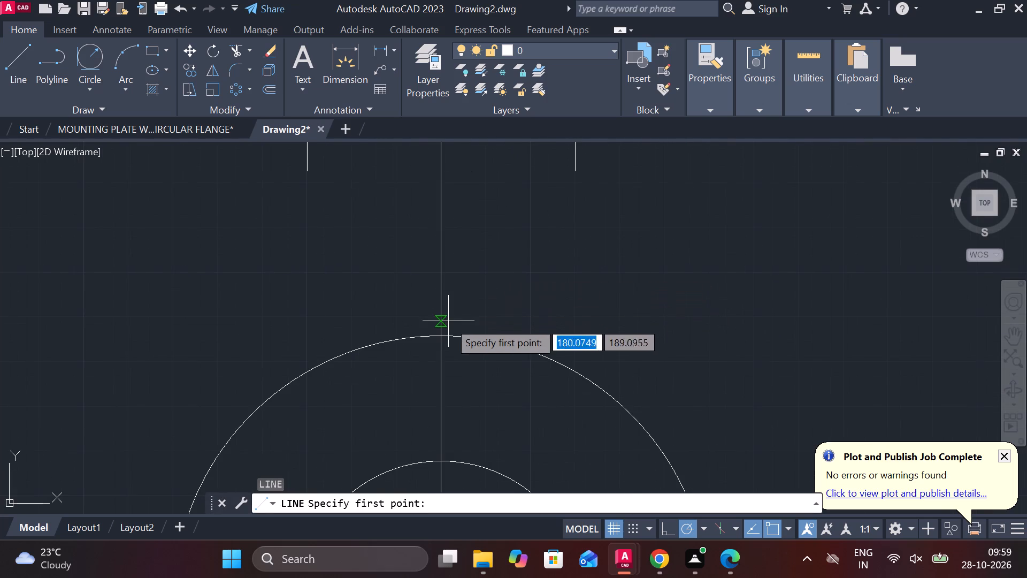
left_click(440, 338)
left_click(441, 282)
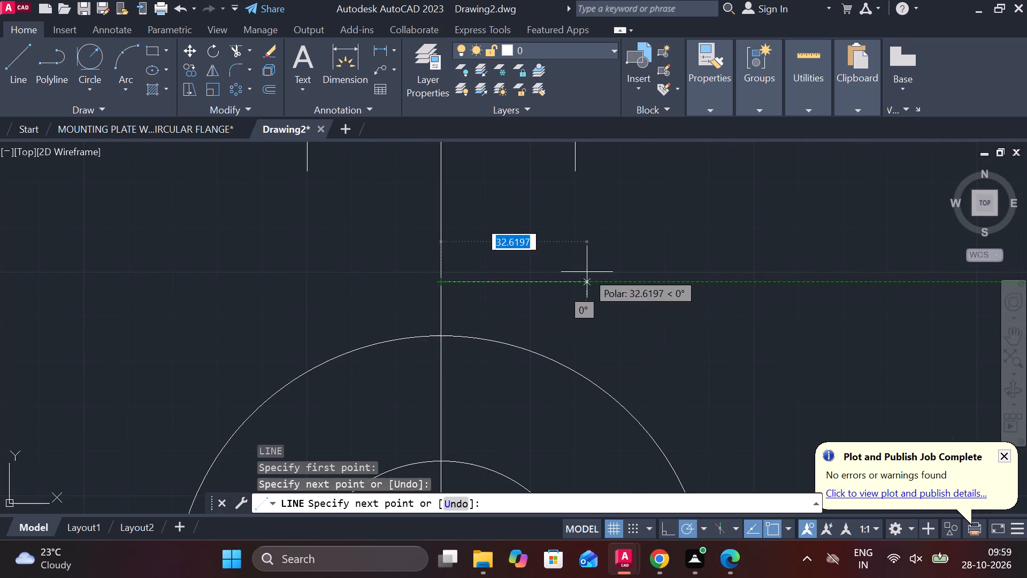
key("Escape")
Offset the short vertical line above the 120 circle by 40 units to both the right and left sides.
left_click(444, 309)
key("o")
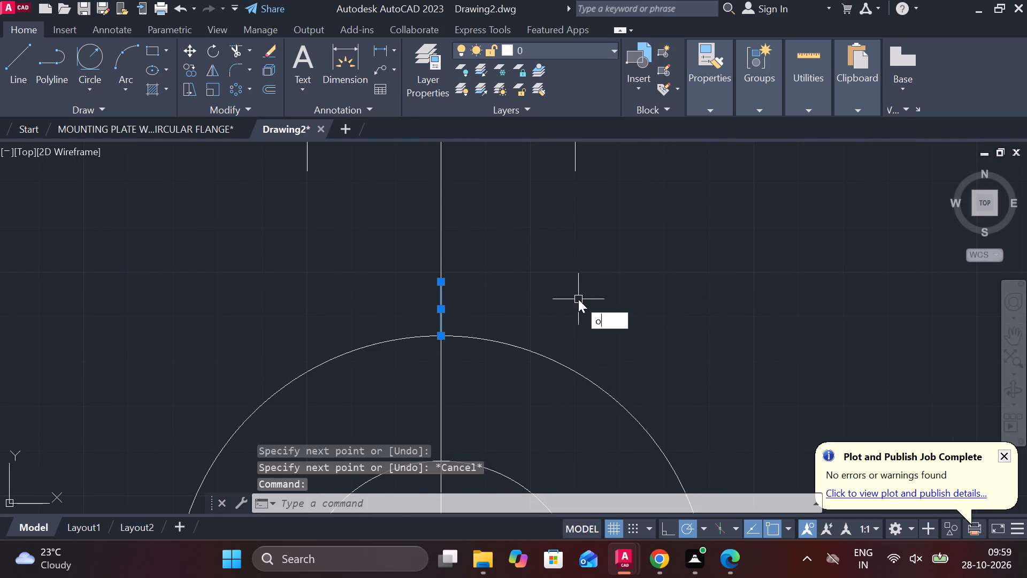
key("Return")
key("Return")
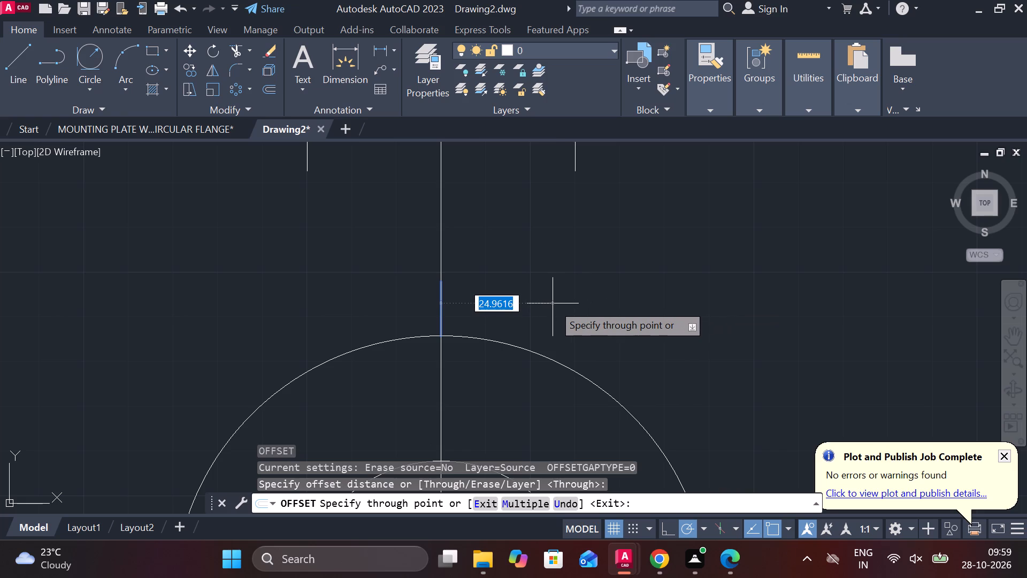
type("40")
key("Return")
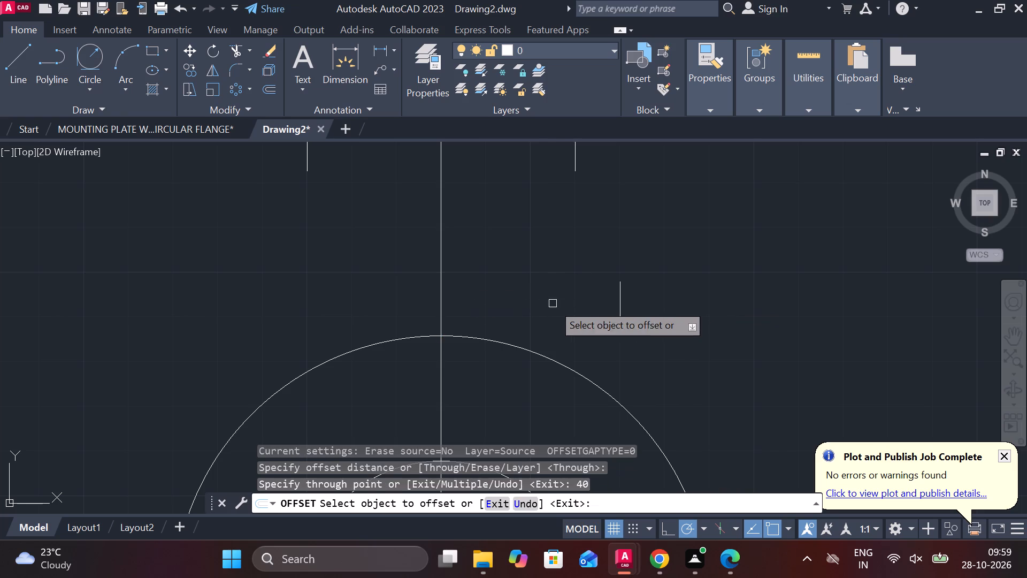
left_click(441, 325)
type("40")
key("Return")
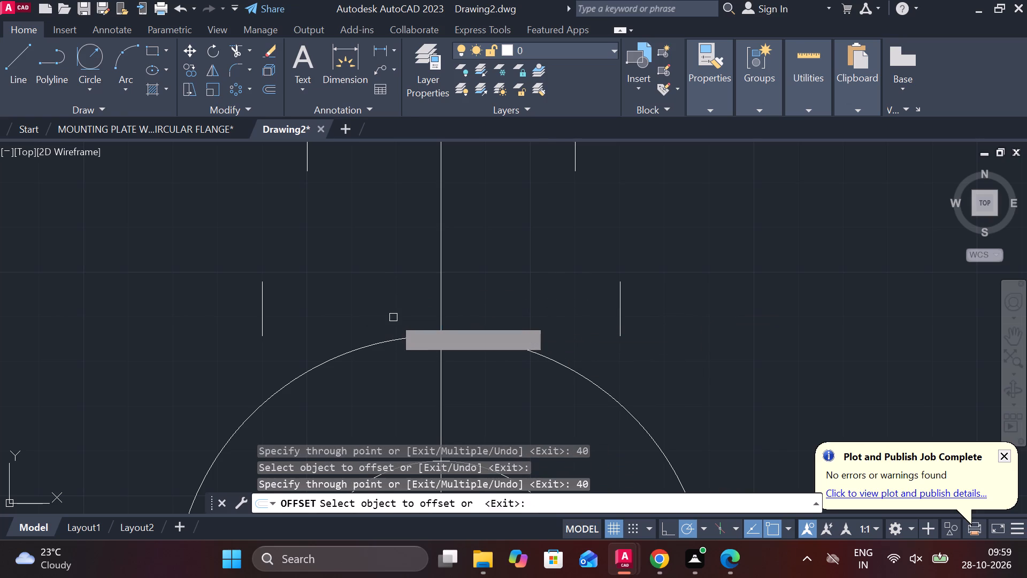
scroll(393, 317, "down", 1)
key("Escape")
Erase the original short vertical line on the centre line above the 120 circle.
left_click(421, 319)
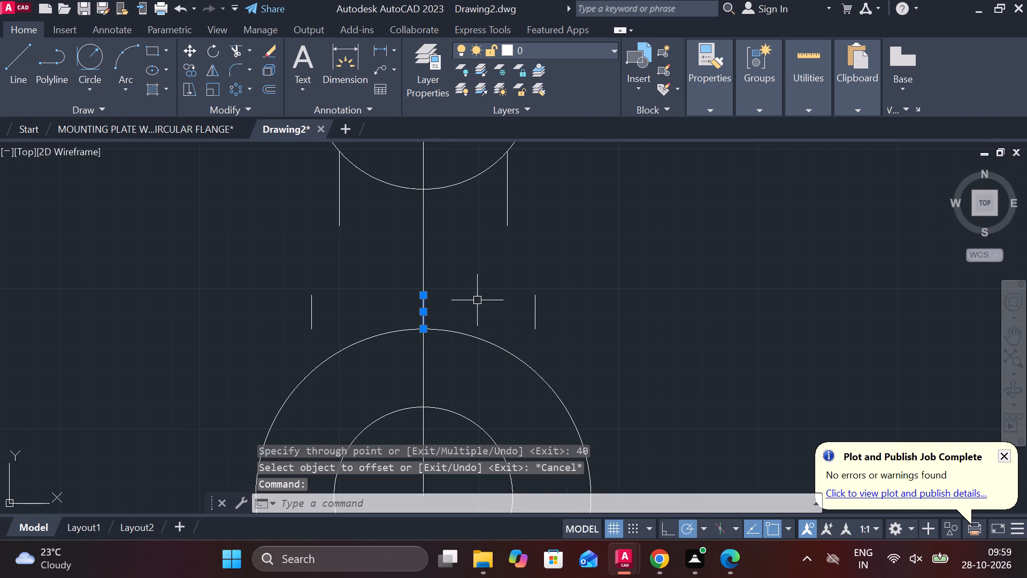
type("e")
key("space")
Extend both 40-unit offset lines downward to meet the 120 circle.
type("ex")
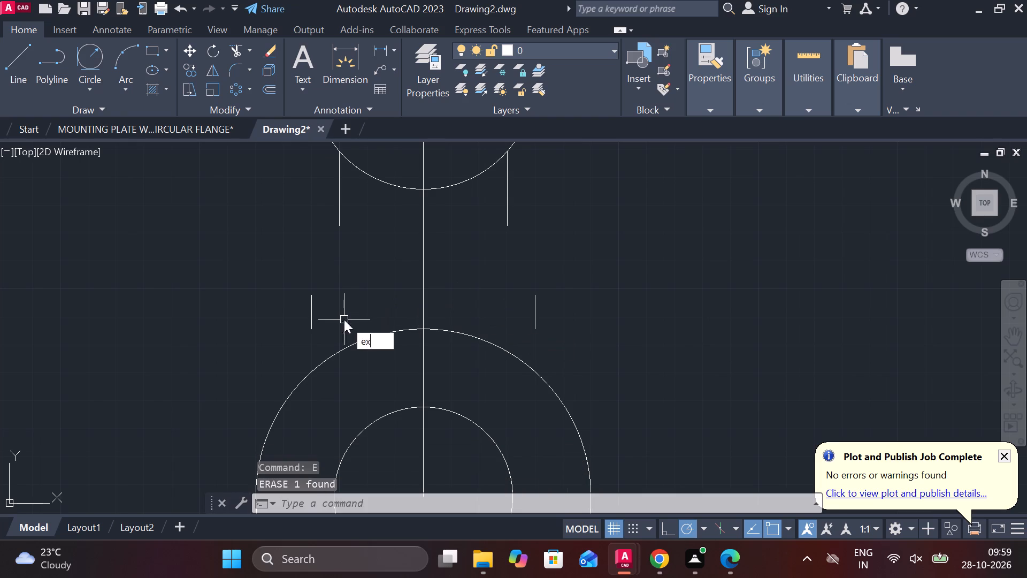
key("space")
left_click(313, 322)
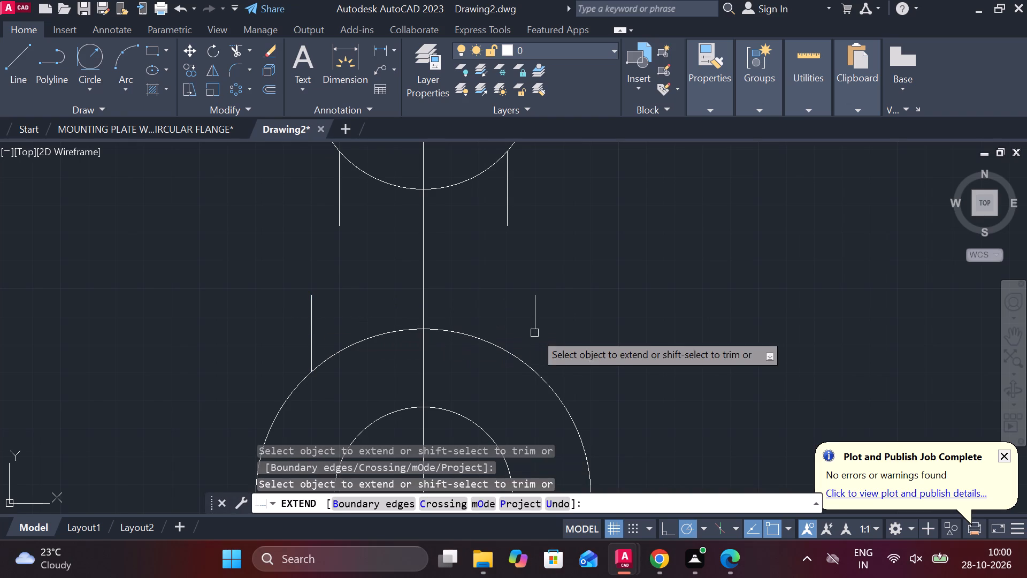
left_click(538, 330)
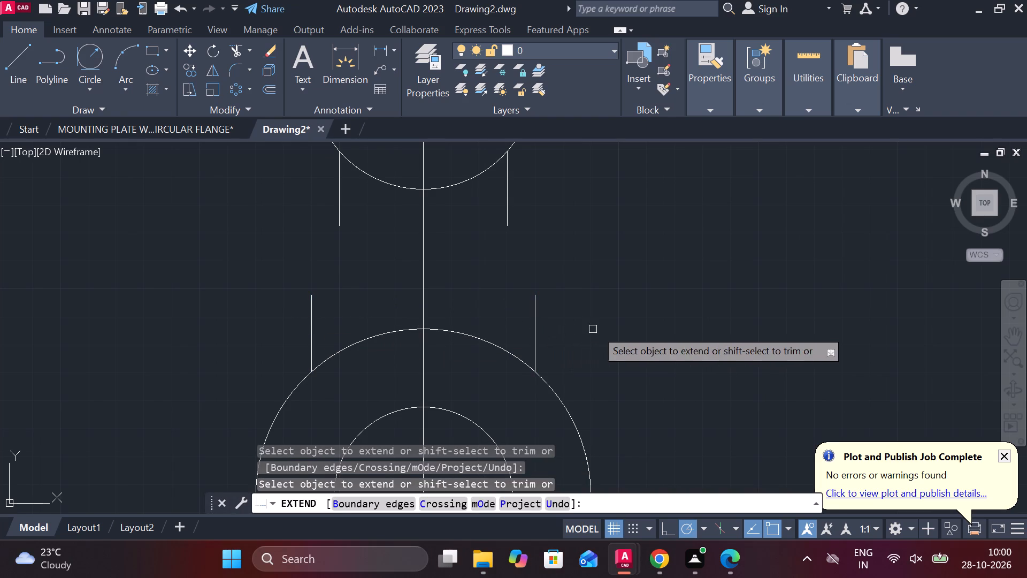
key("Escape")
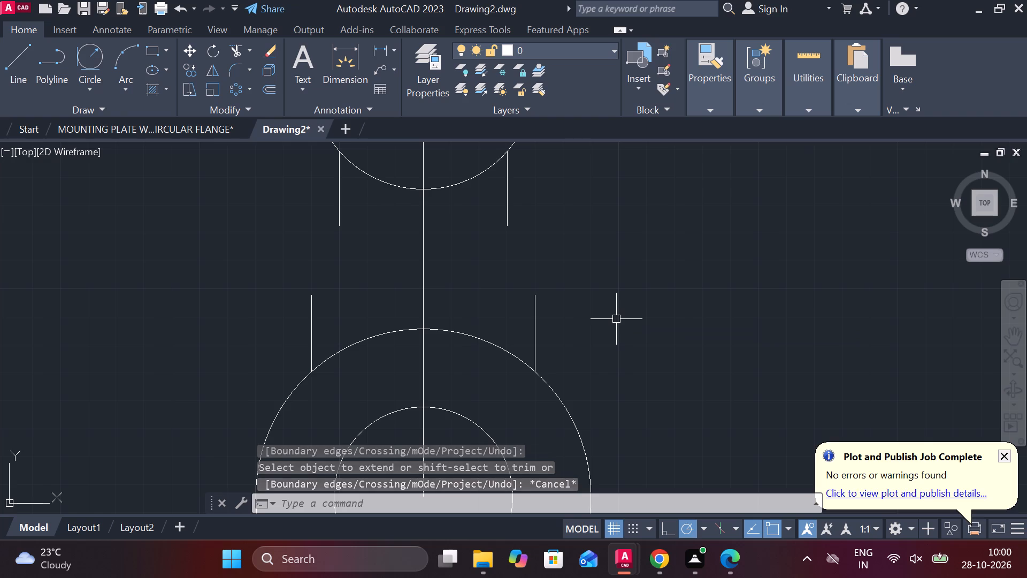
Draw the left slanted web line joining the left offset lines' endpoints on the 80 circle and the 120 circle.
key("l")
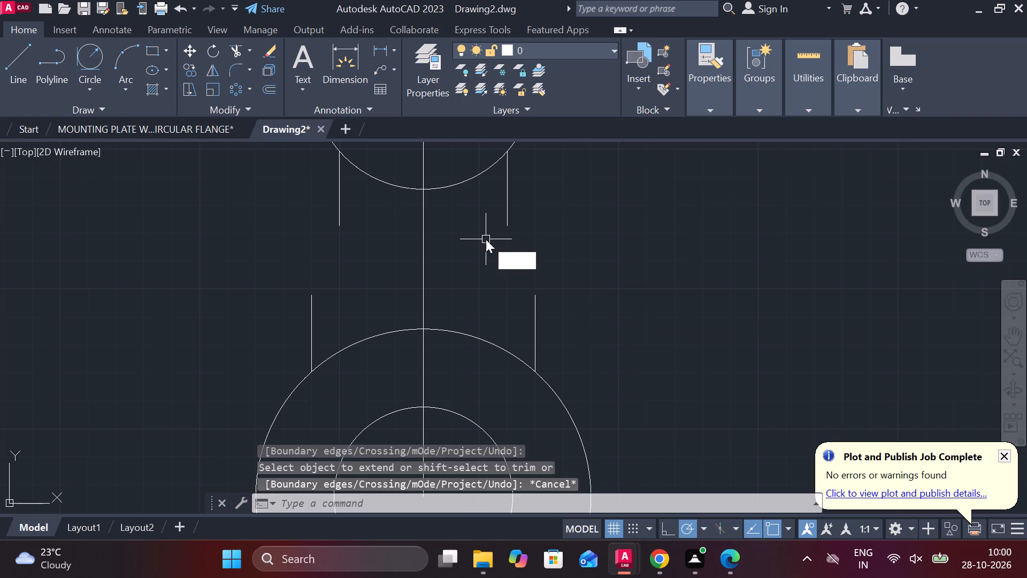
key("Return")
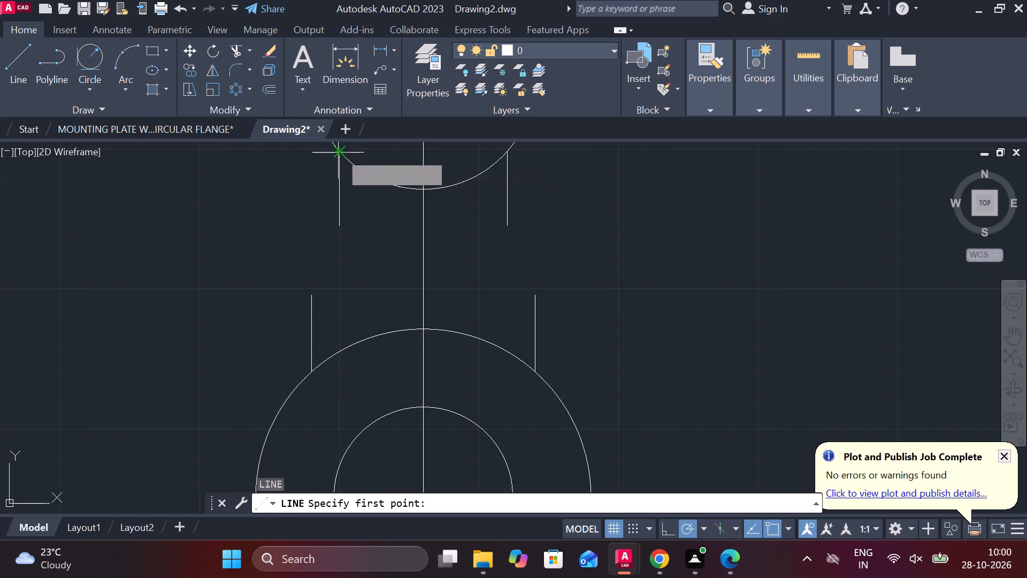
left_click(342, 153)
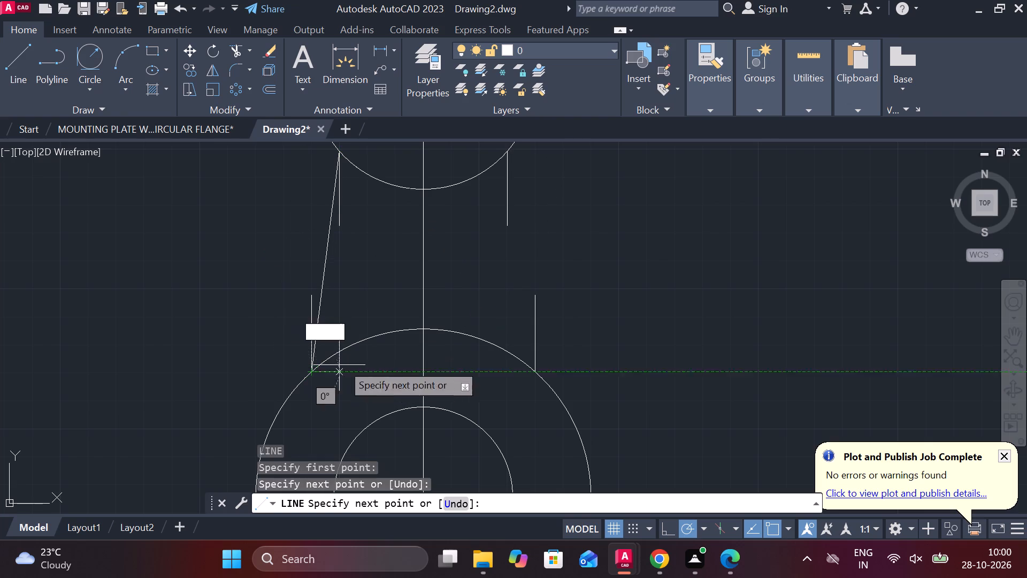
key("Escape")
Draw the right slanted web line joining the right offset lines' endpoints on the 80 circle and the 120 circle.
scroll(339, 381, "up", 2)
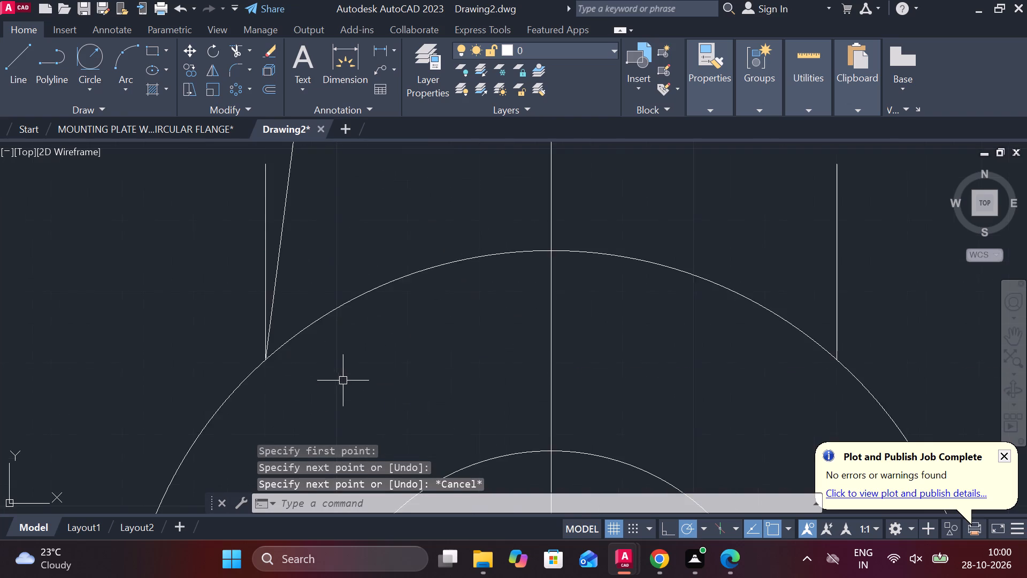
middle_click_drag(352, 382, 400, 385)
scroll(394, 379, "down", 3)
key("space")
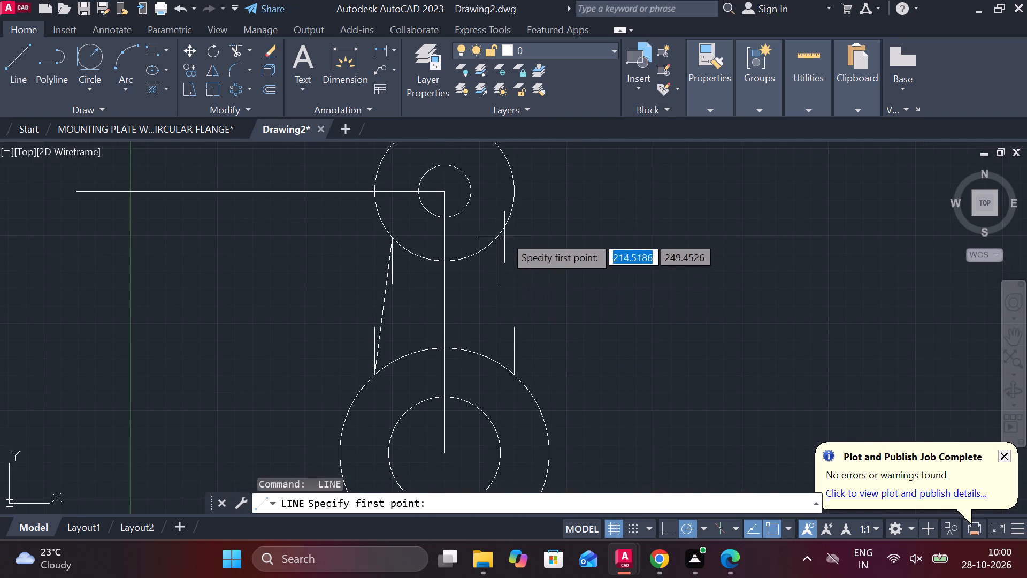
double_click(495, 238)
scroll(524, 357, "up", 4)
middle_click_drag(507, 386, 490, 348)
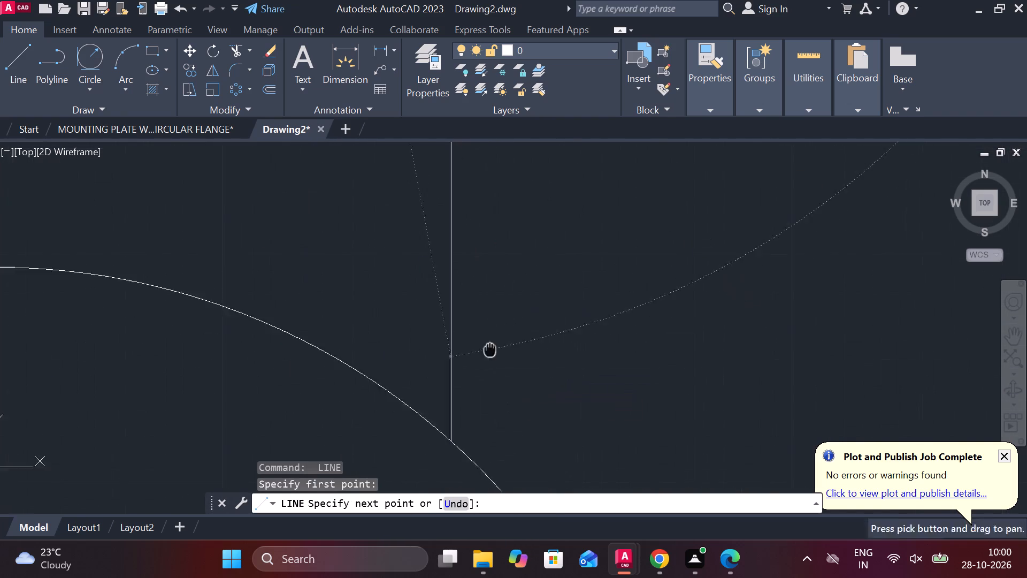
left_click(450, 445)
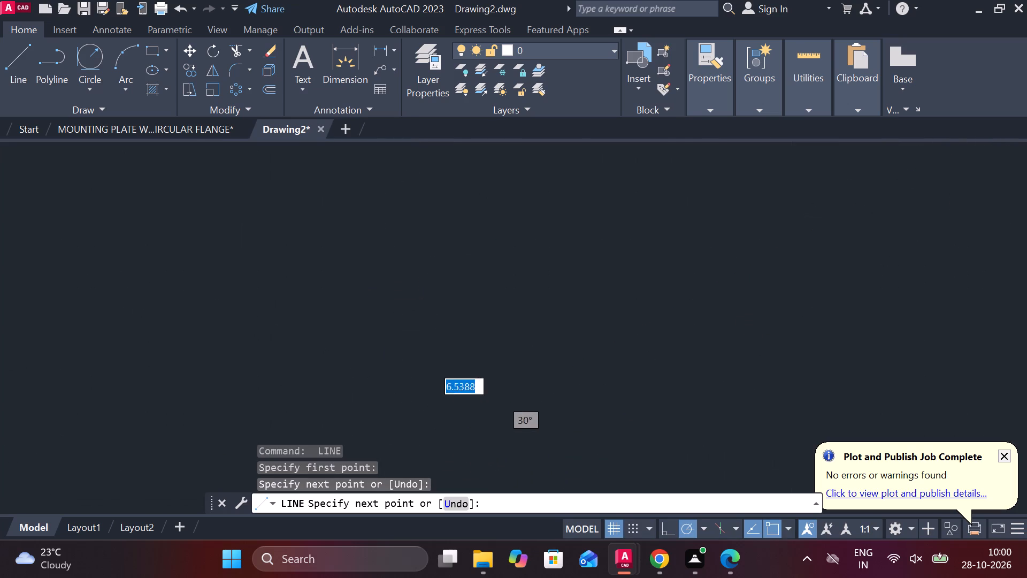
scroll(530, 376, "down", 4)
key("Escape")
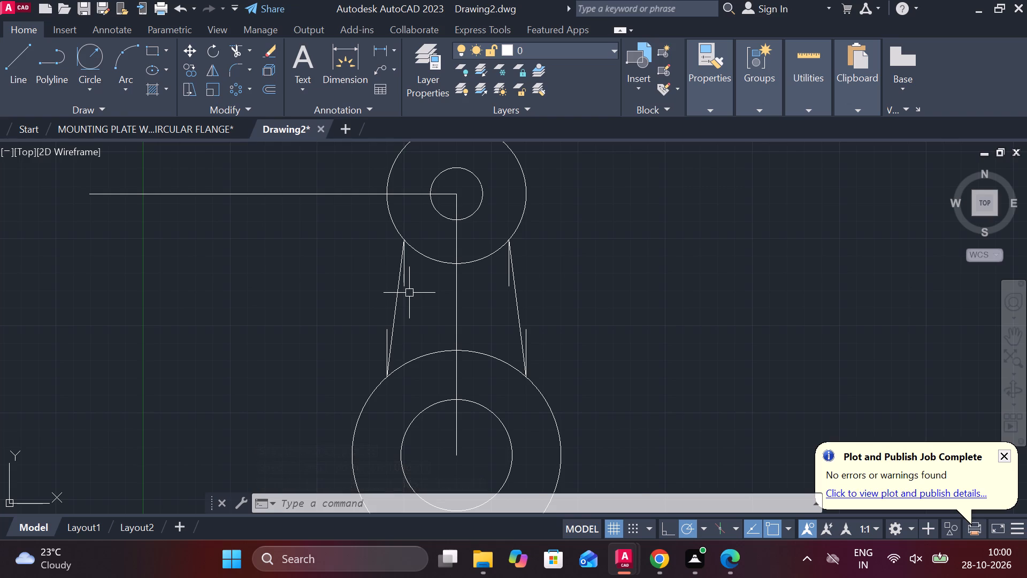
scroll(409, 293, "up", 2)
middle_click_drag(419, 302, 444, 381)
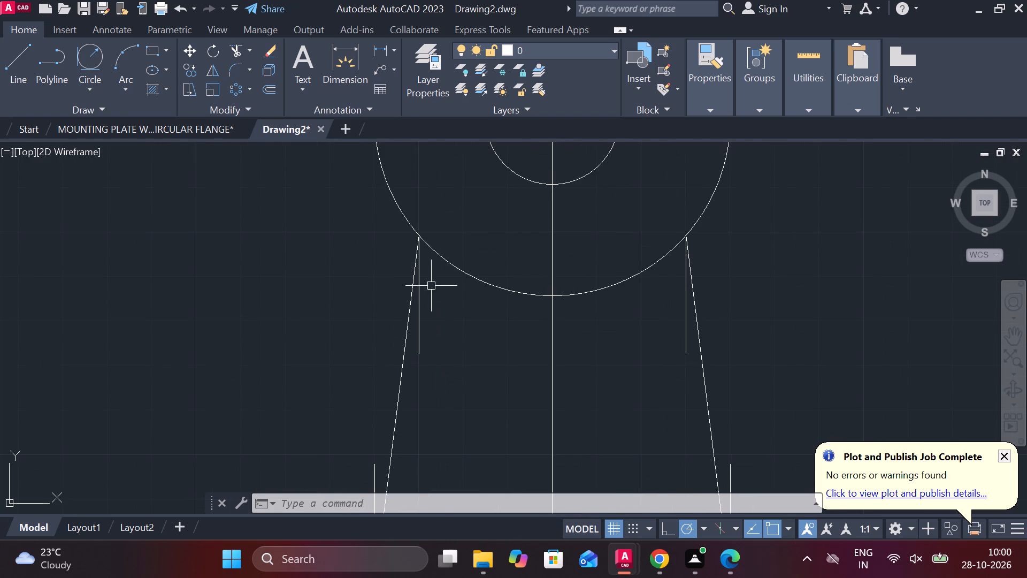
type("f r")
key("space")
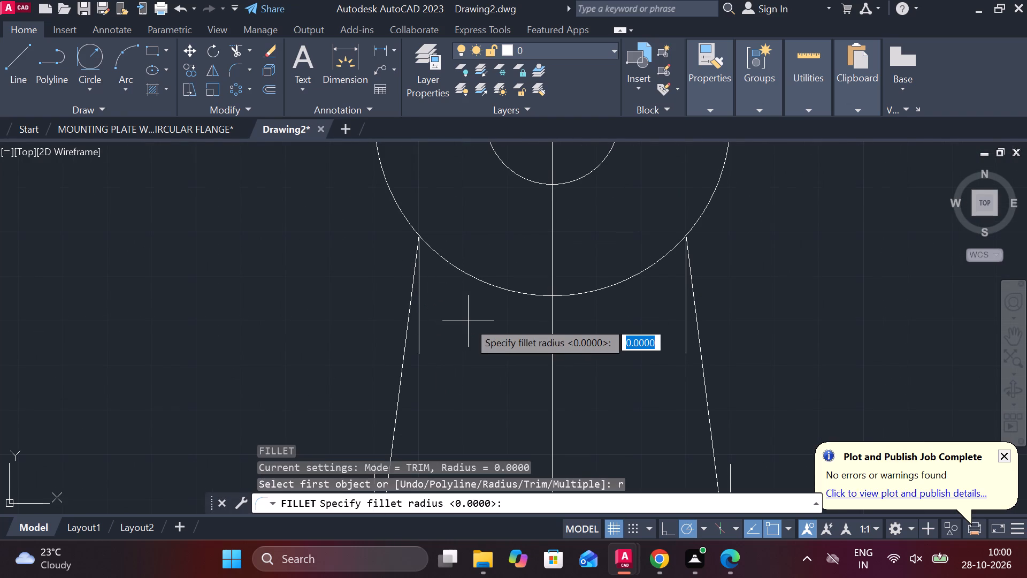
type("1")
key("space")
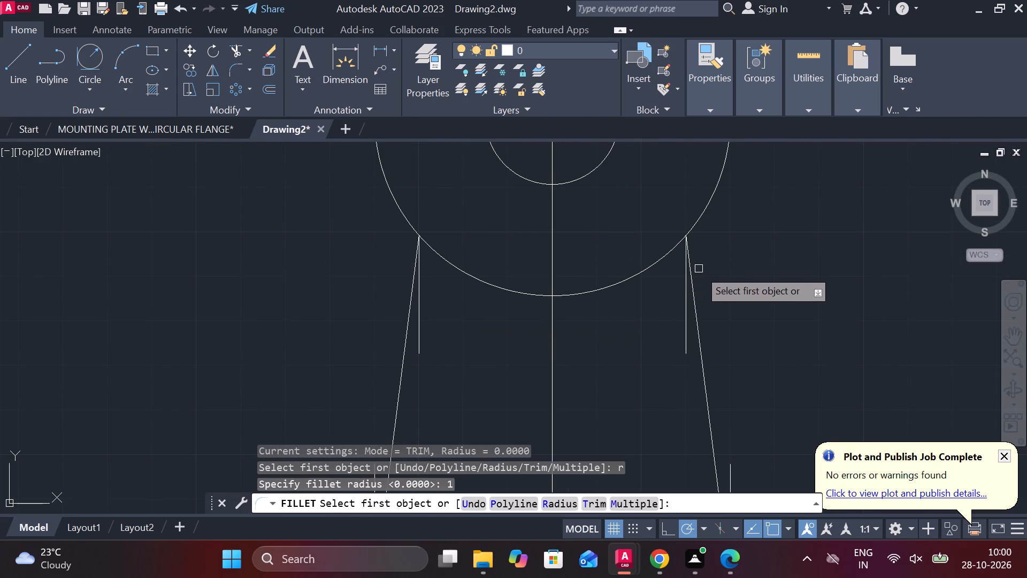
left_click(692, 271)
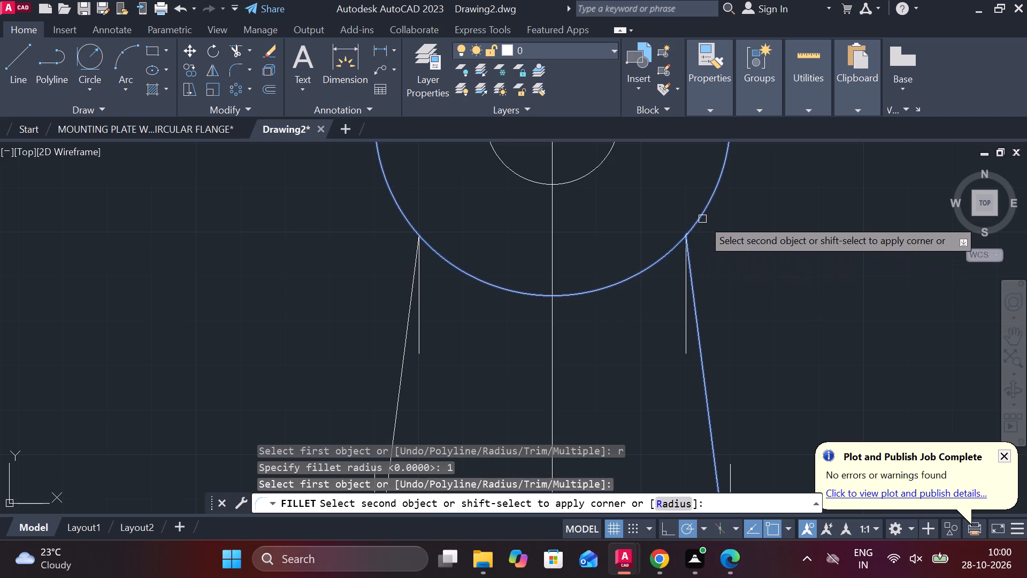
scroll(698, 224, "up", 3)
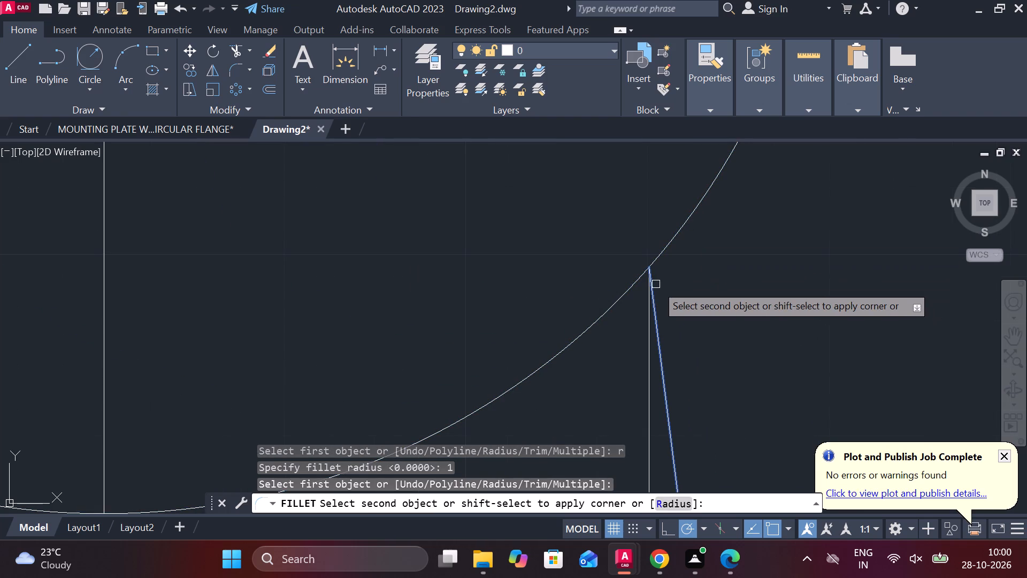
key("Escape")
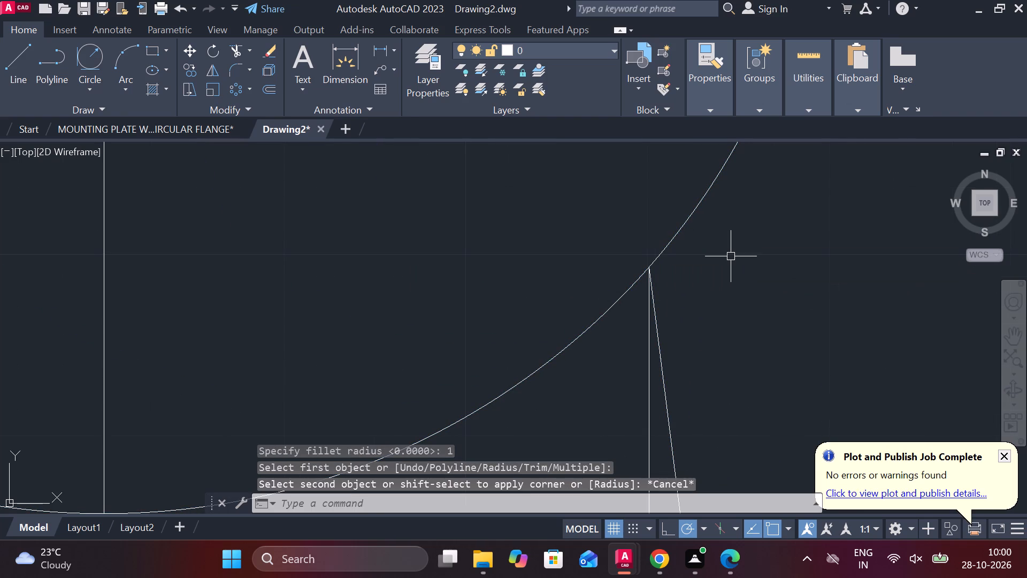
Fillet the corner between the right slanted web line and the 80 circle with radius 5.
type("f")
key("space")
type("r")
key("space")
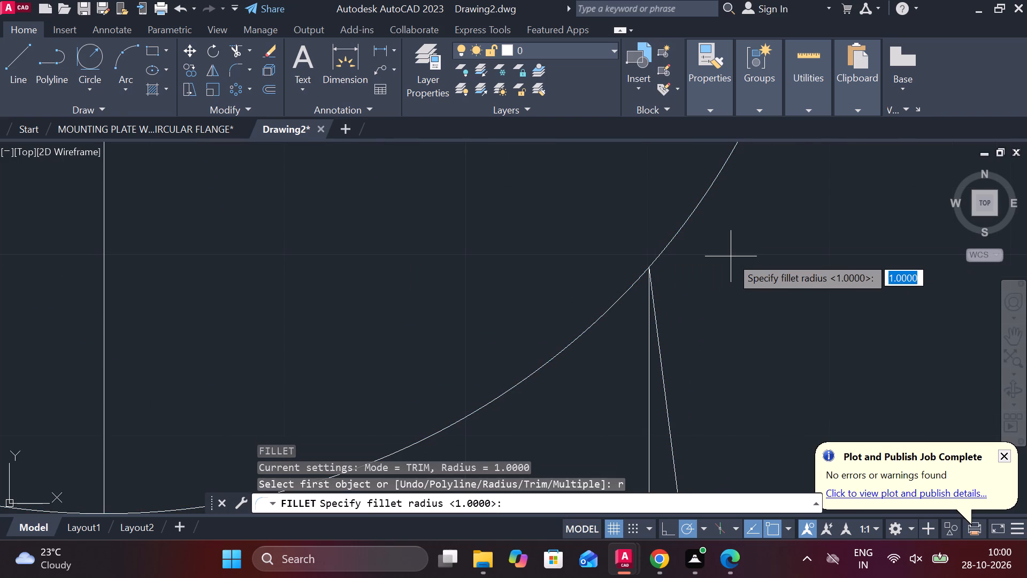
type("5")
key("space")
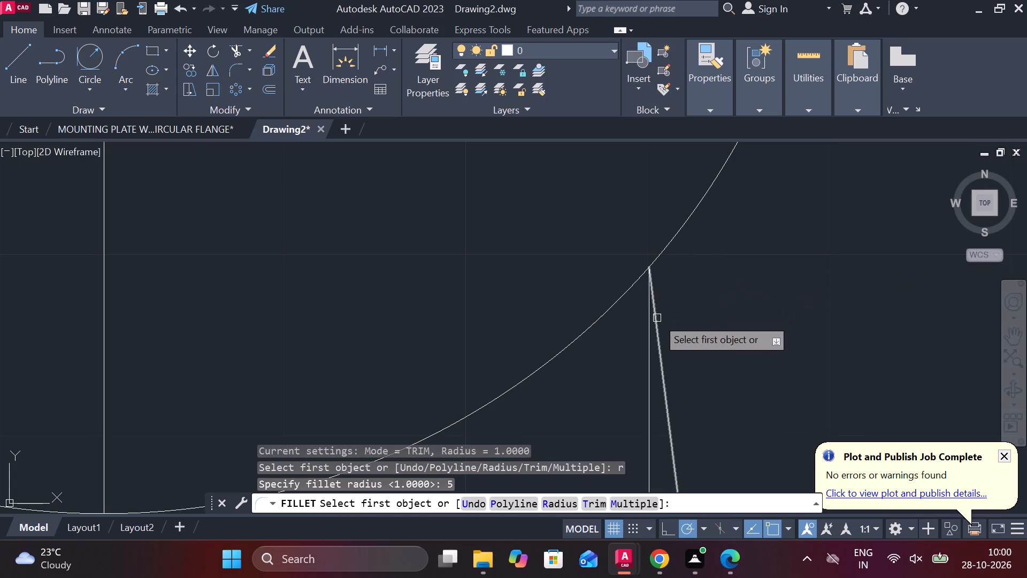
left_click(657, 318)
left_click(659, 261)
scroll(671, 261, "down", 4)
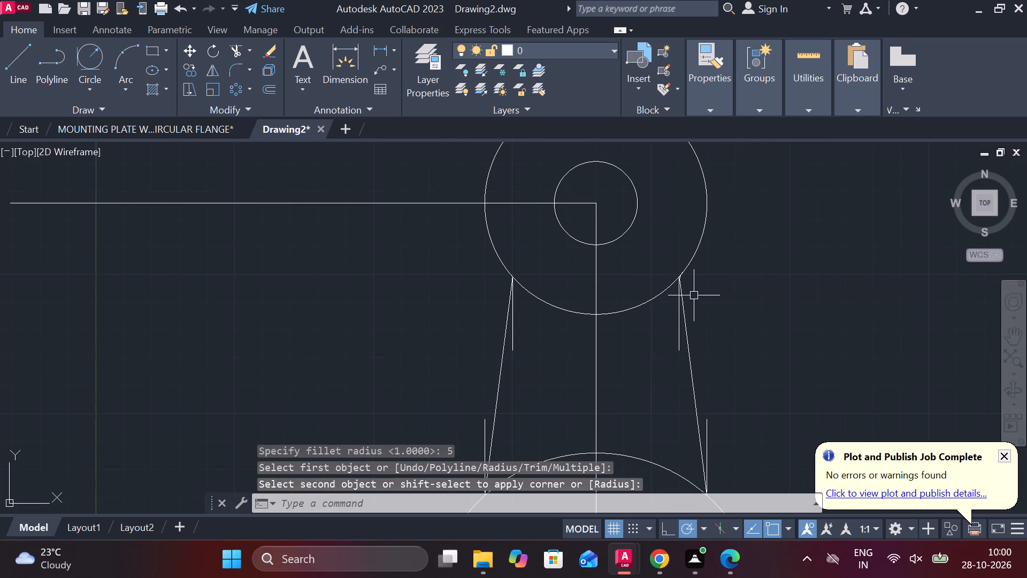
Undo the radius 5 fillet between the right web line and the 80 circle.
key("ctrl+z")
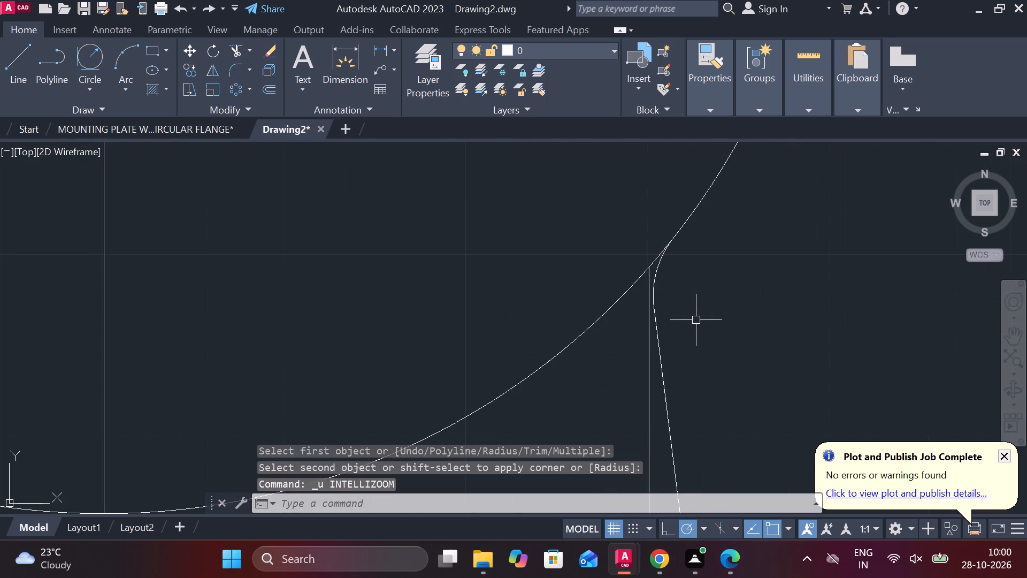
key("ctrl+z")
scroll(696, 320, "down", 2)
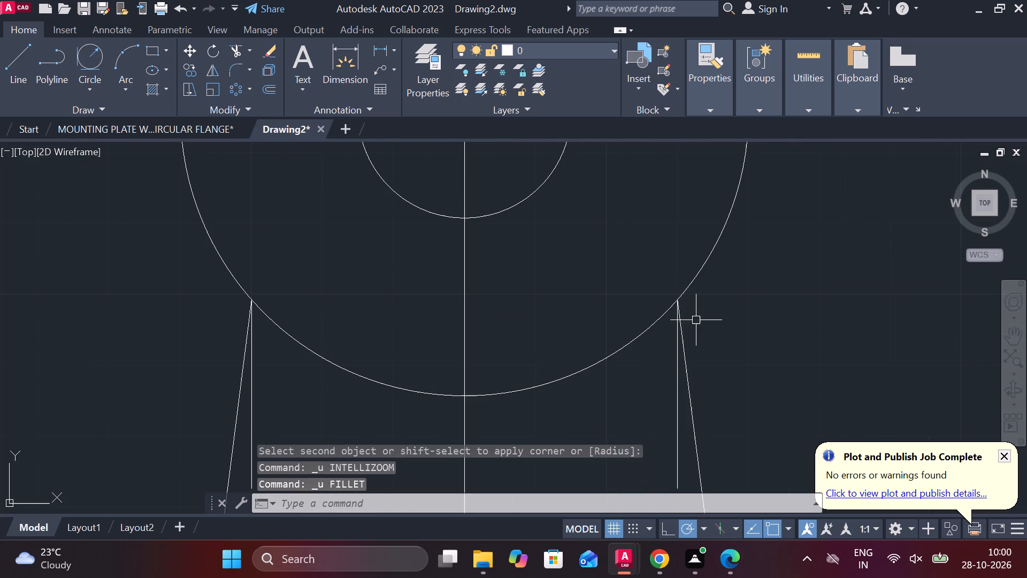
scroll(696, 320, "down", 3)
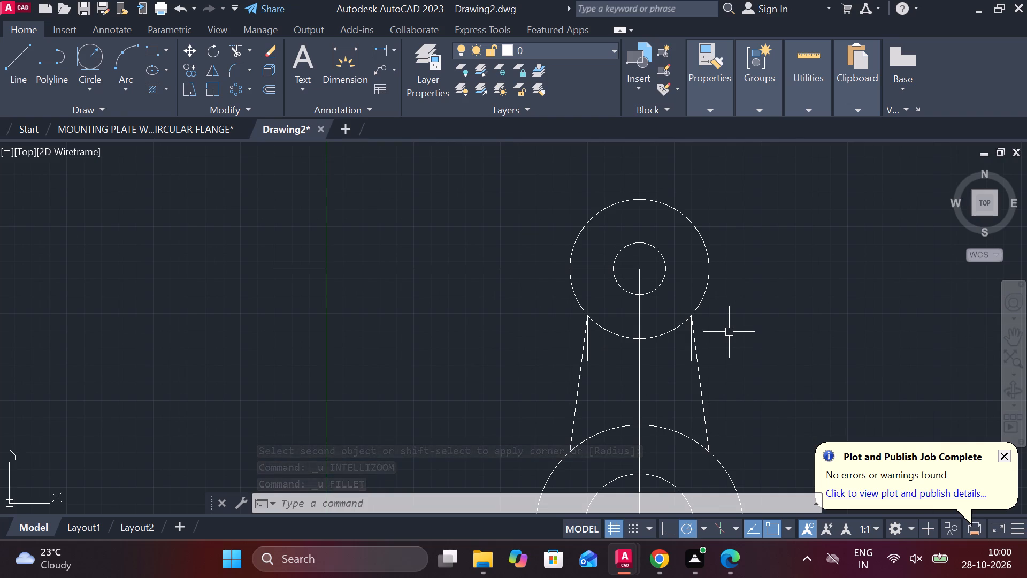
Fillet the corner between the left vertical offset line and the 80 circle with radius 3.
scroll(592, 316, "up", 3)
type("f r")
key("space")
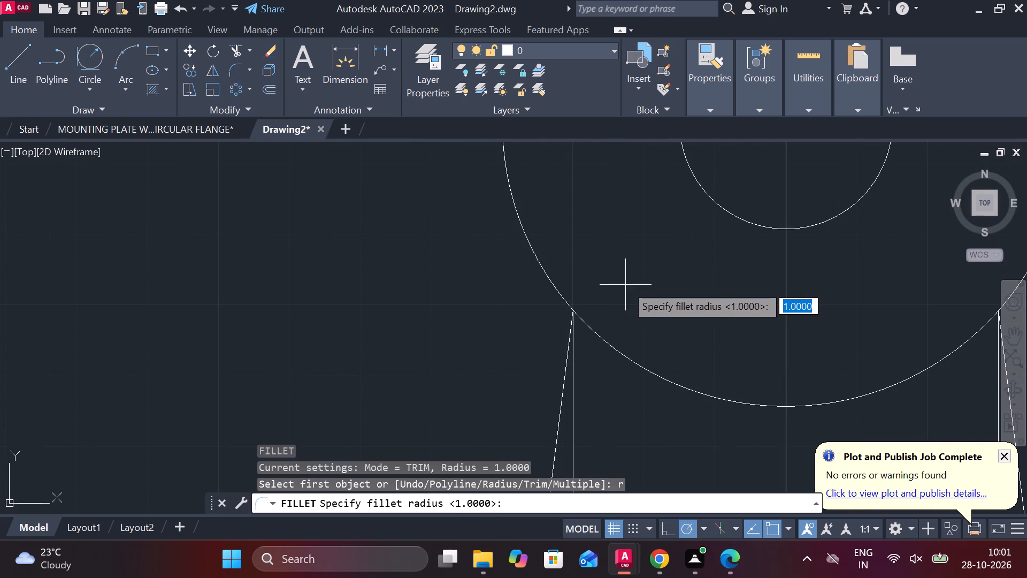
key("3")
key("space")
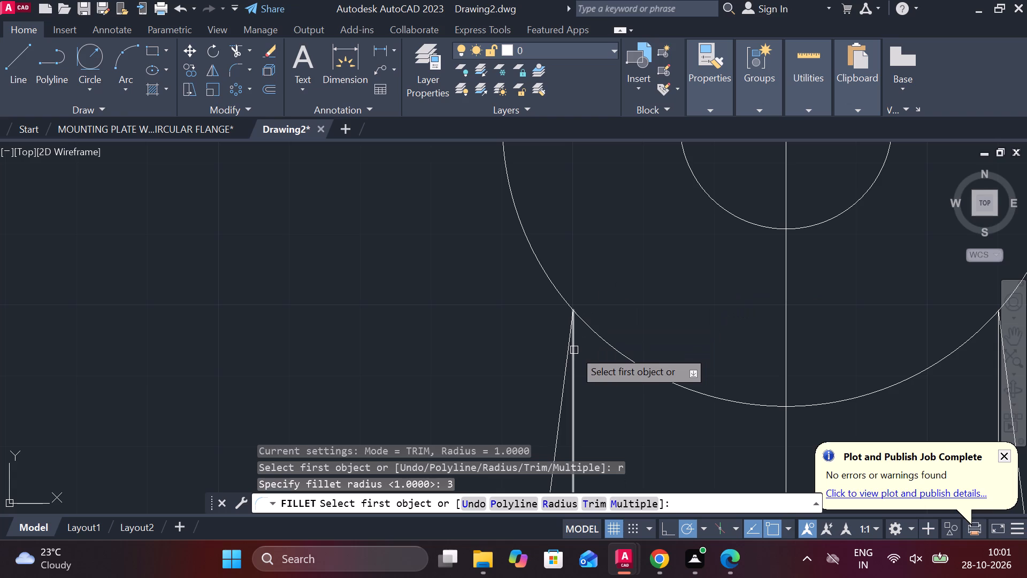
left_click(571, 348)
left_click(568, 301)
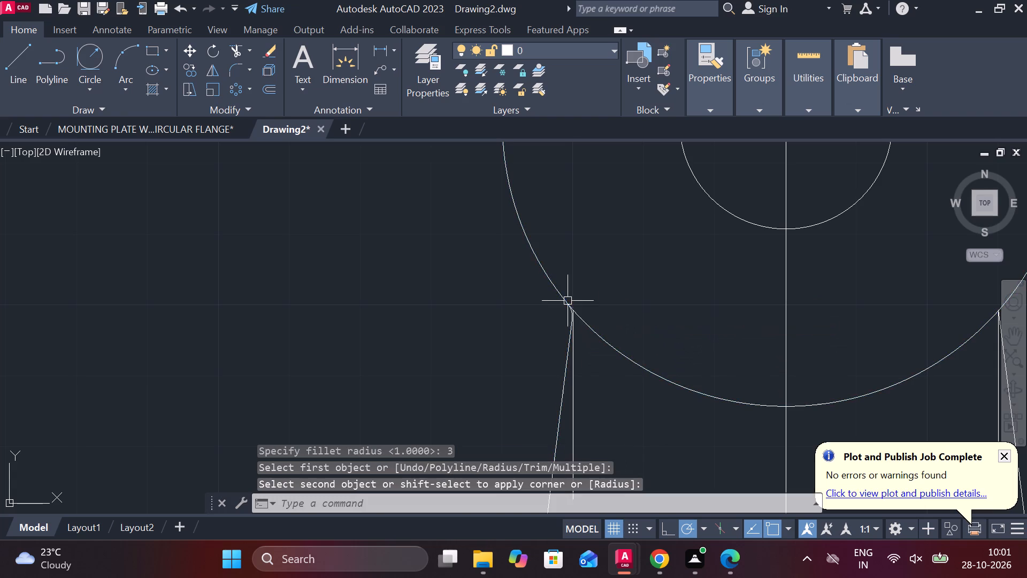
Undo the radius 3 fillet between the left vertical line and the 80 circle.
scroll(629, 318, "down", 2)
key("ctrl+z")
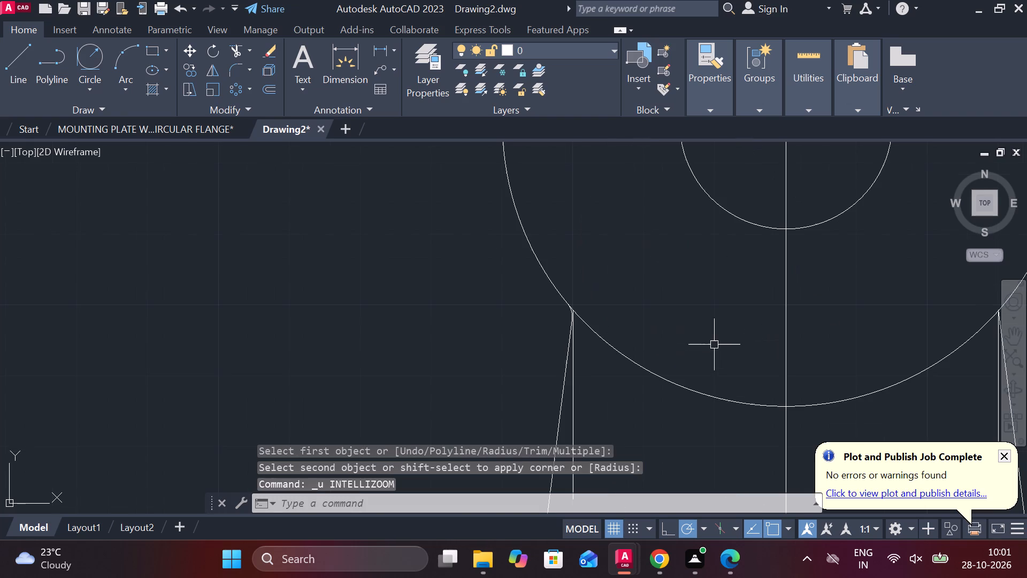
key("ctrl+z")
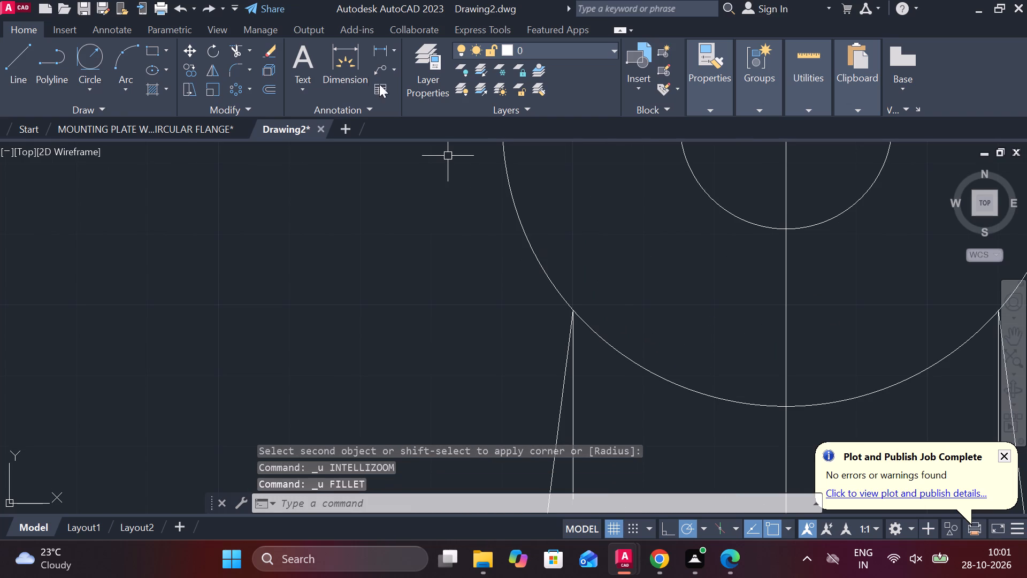
Draw a radius 15 circle tangent to the left vertical offset line and the 80 circle.
left_click(83, 41)
left_click(96, 65)
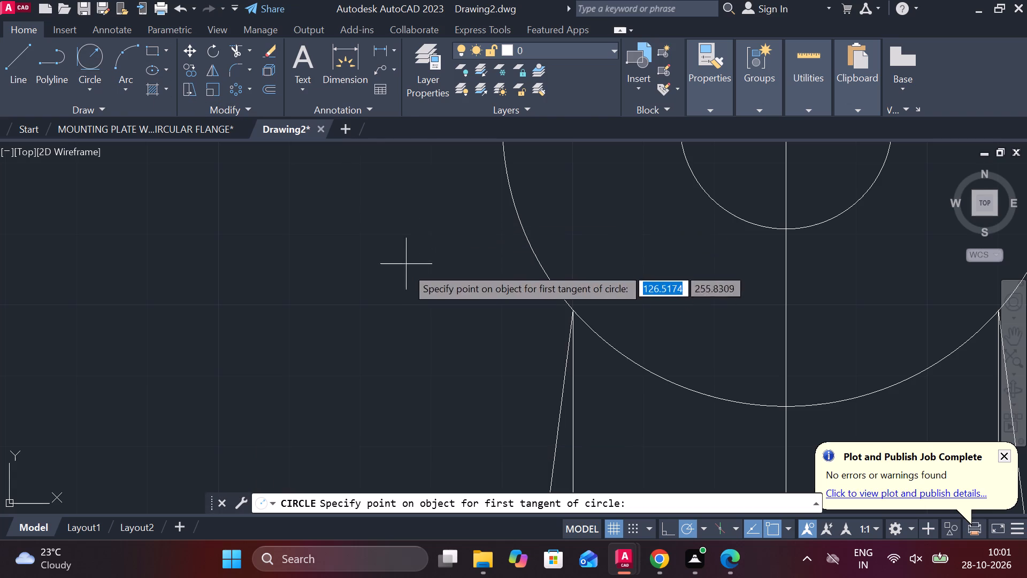
left_click(576, 372)
left_click(541, 282)
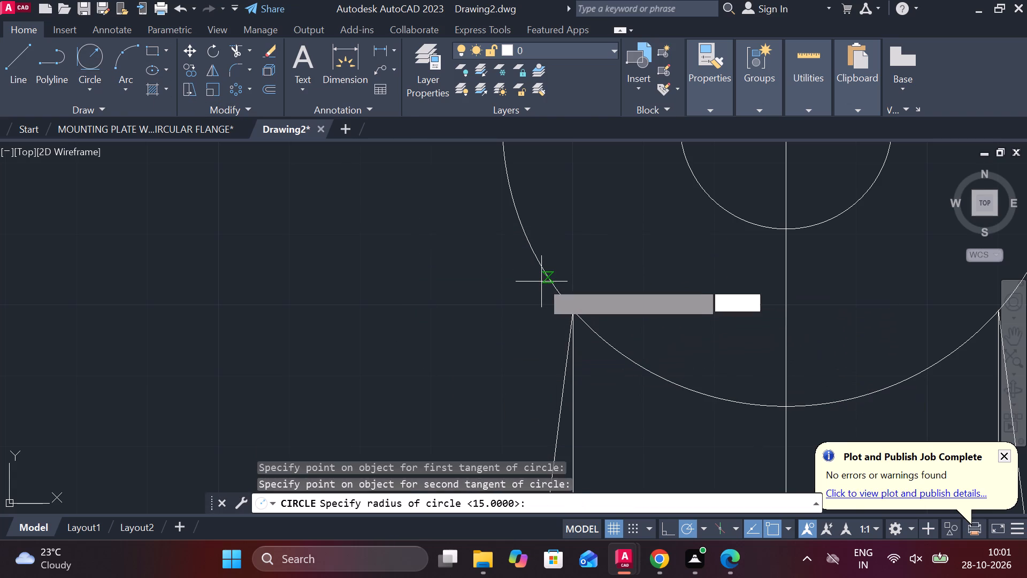
key("Return")
key("backslash")
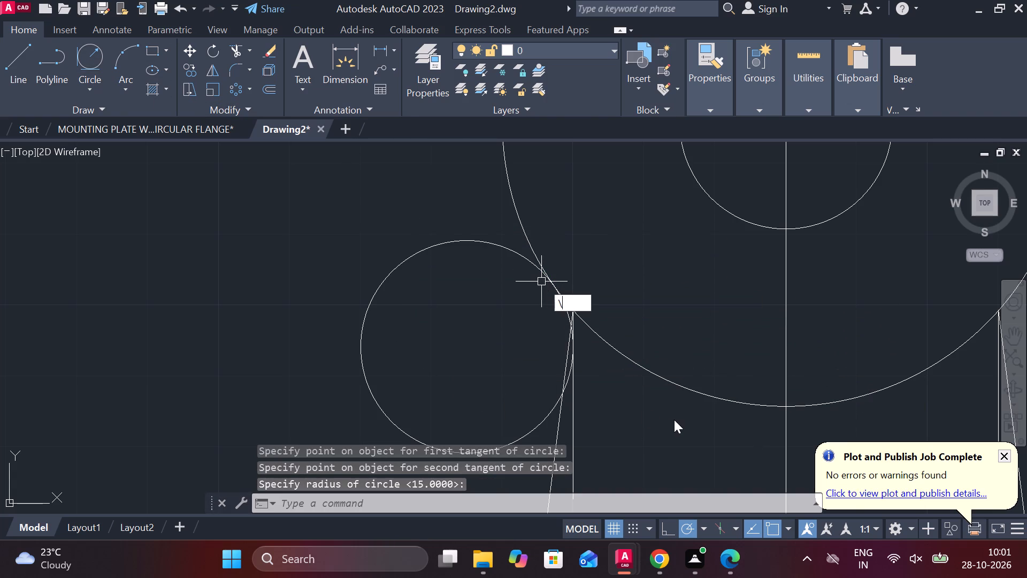
key("Escape")
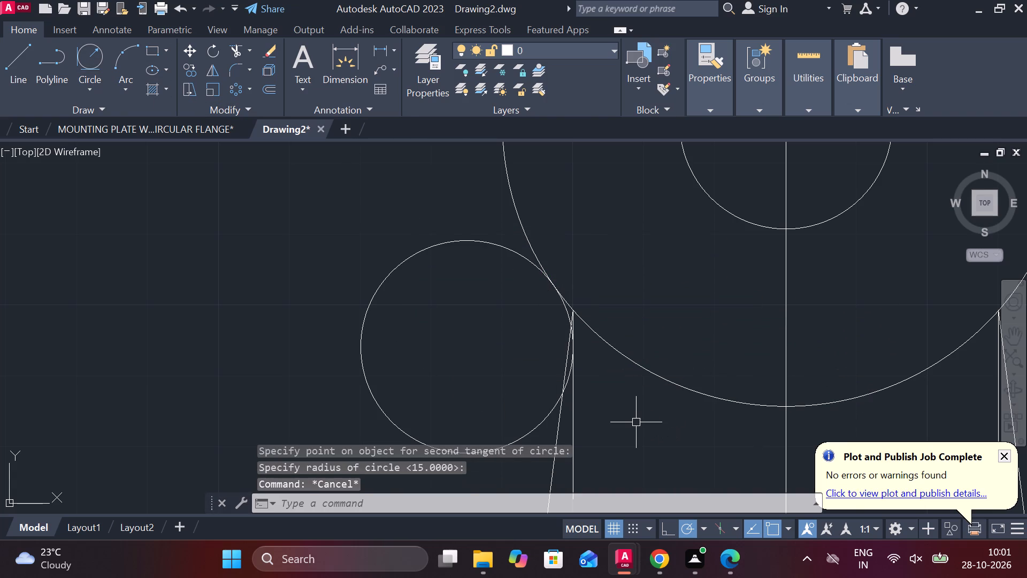
Trim the left radius 15 circle to the short arc between the 80 circle and the left vertical line.
type("tr")
key("space")
left_click_drag(448, 373, 327, 279)
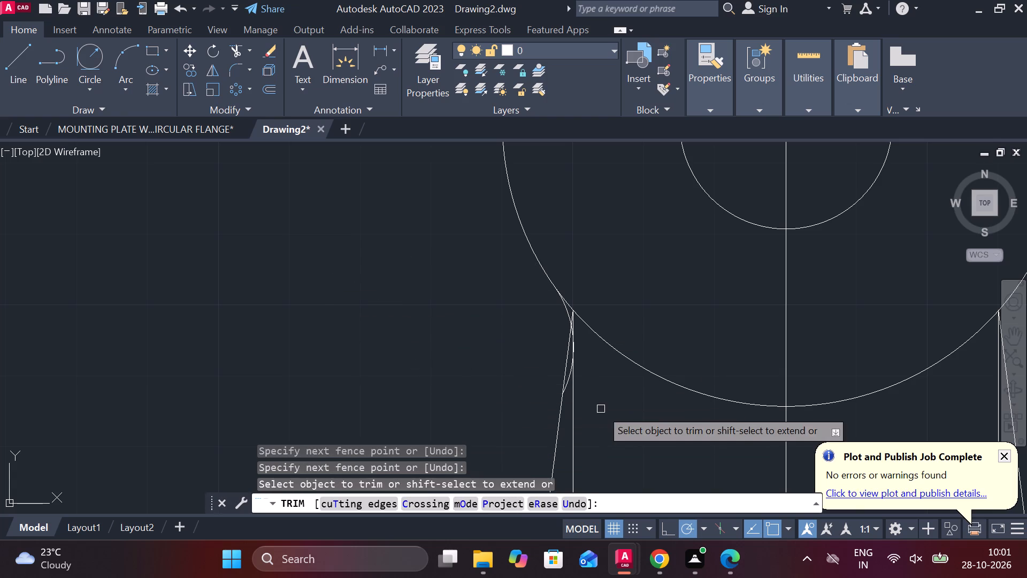
scroll(592, 382, "up", 2)
left_click(532, 380)
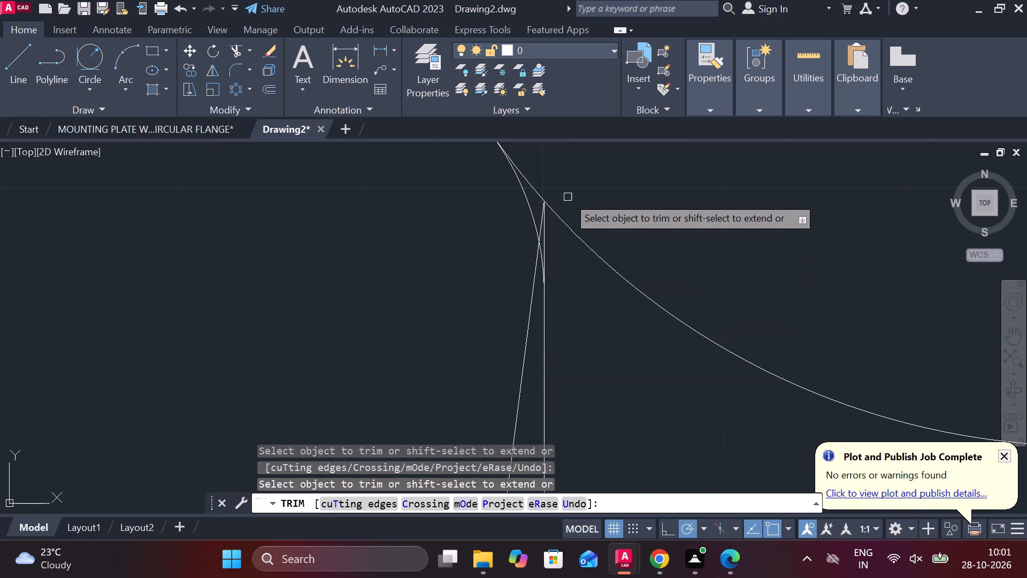
Trim the upper ends of the left slanted and left vertical lines between the blend arc and the 80 circle.
scroll(558, 273, "down", 2)
scroll(572, 330, "down", 1)
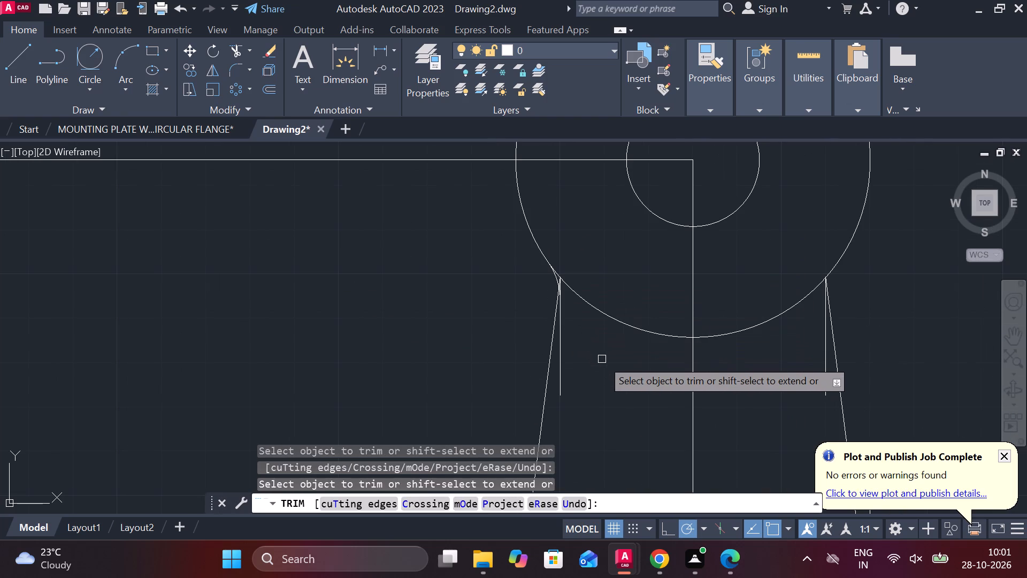
scroll(588, 359, "down", 2)
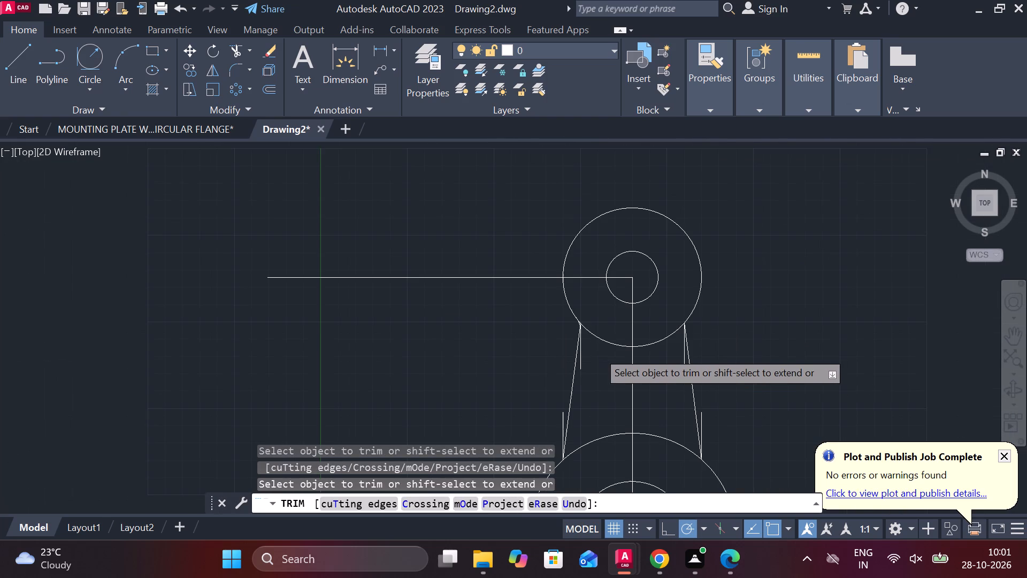
scroll(589, 322, "up", 4)
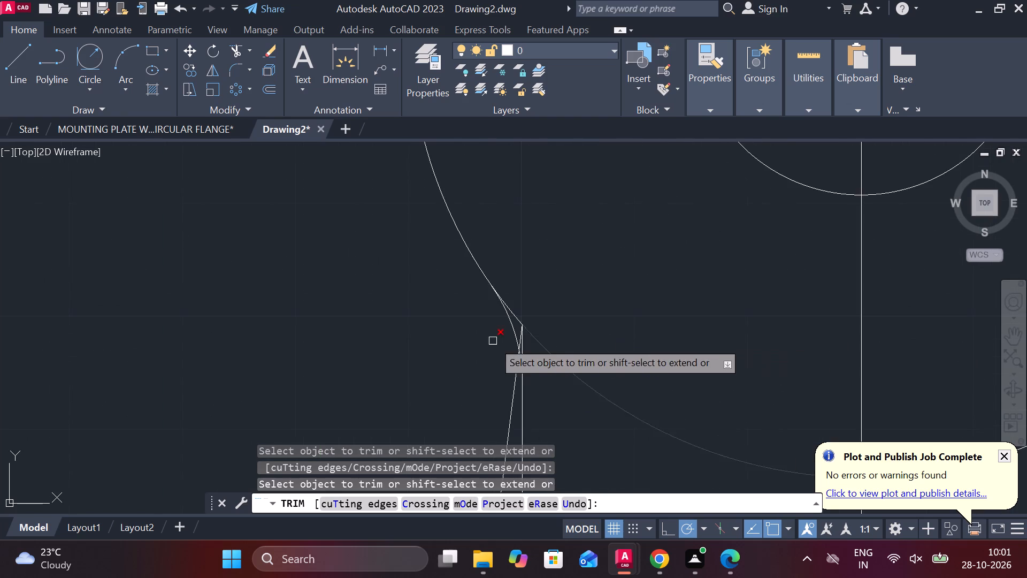
scroll(493, 339, "up", 2)
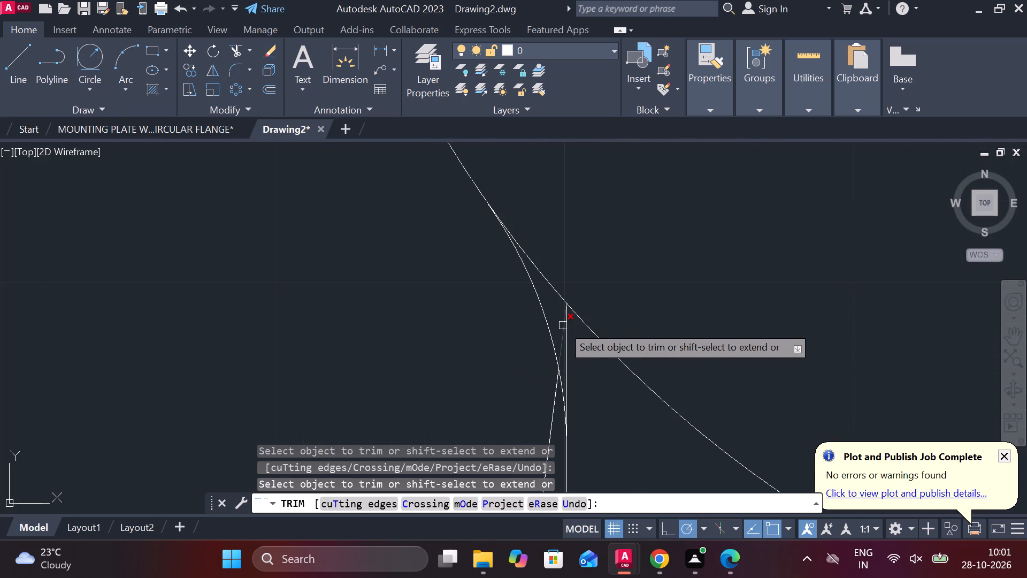
left_click(563, 325)
left_click(565, 322)
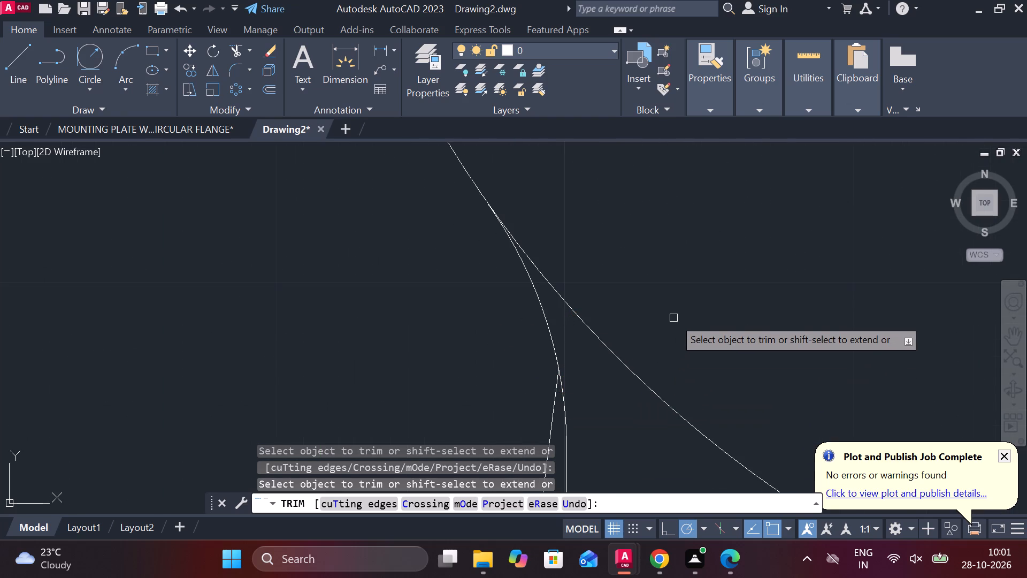
scroll(673, 318, "down", 5)
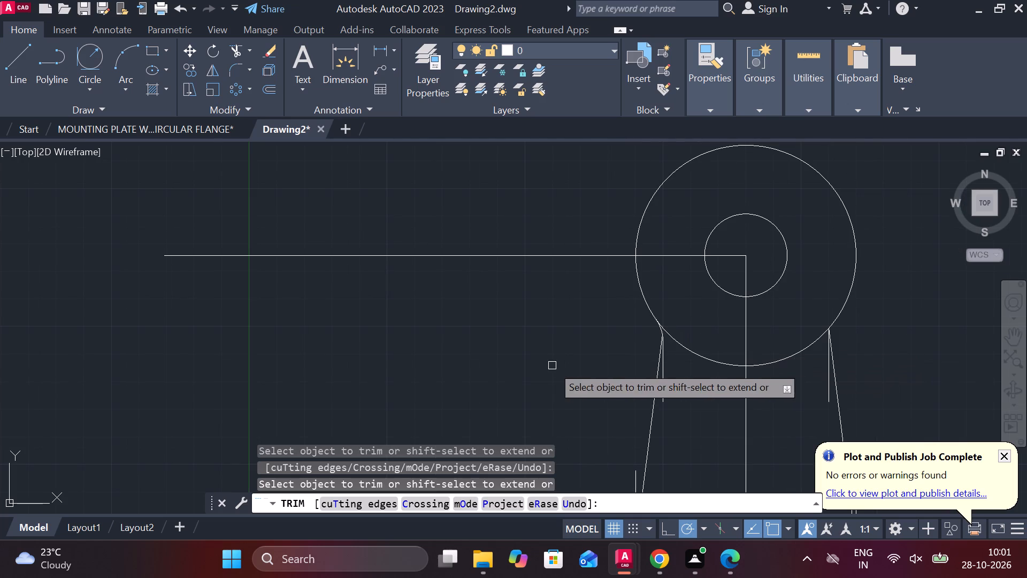
middle_click_drag(546, 364, 467, 345)
key("Escape")
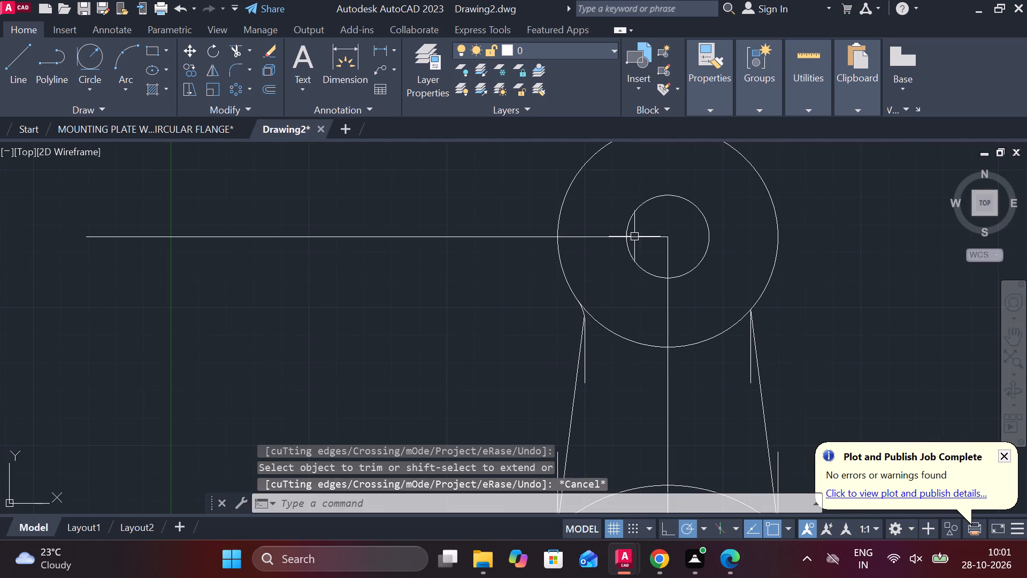
Draw a radius 15 circle tangent to the 80 circle and the right vertical offset line.
left_click(99, 56)
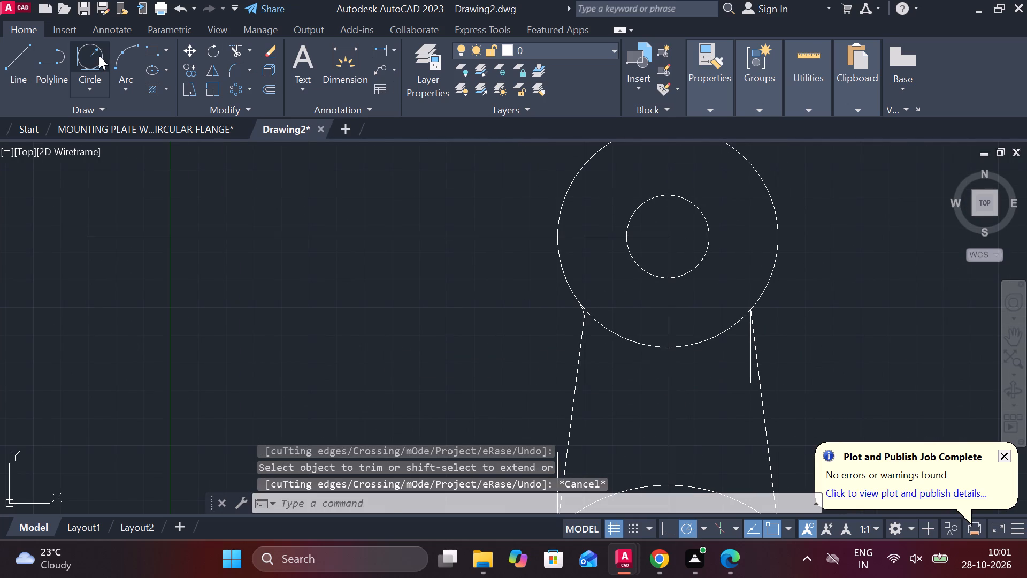
left_click(775, 284)
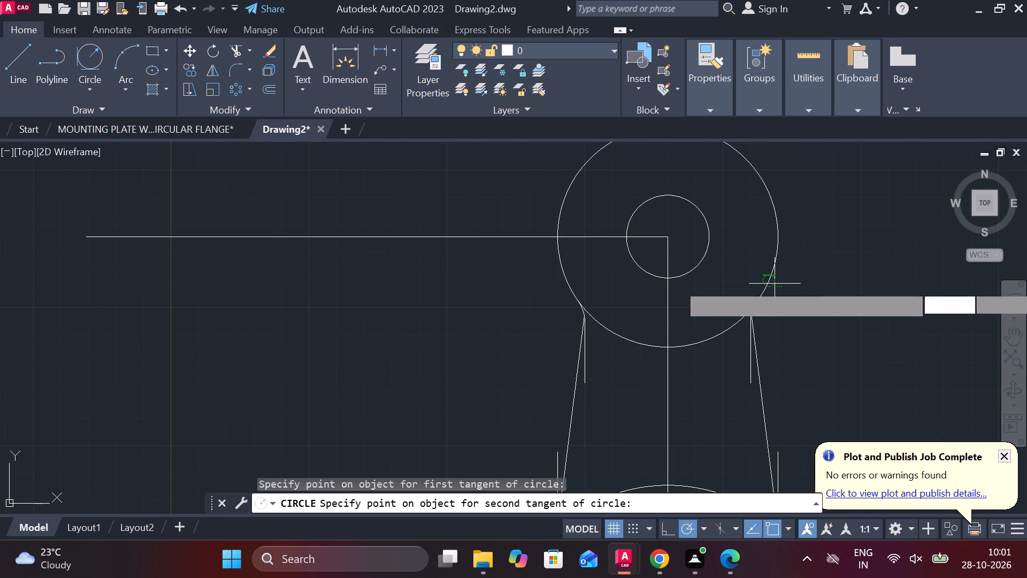
scroll(750, 367, "up", 3)
left_click(753, 305)
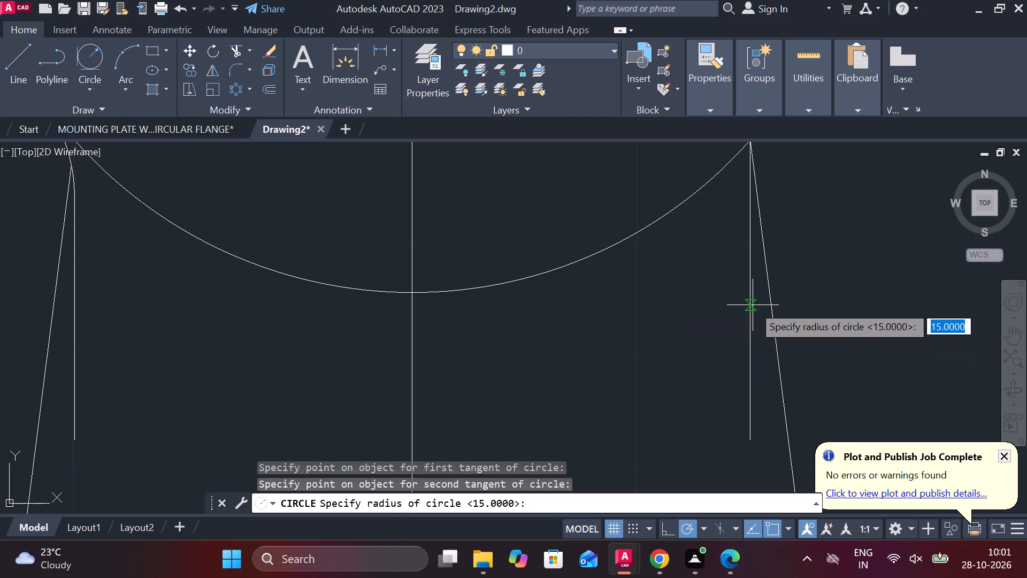
key("Return")
Trim the right radius 15 circle to the short arc between the 80 circle and the right vertical line.
scroll(796, 303, "down", 1)
type("tr")
key("space")
left_click_drag(862, 368, 855, 209)
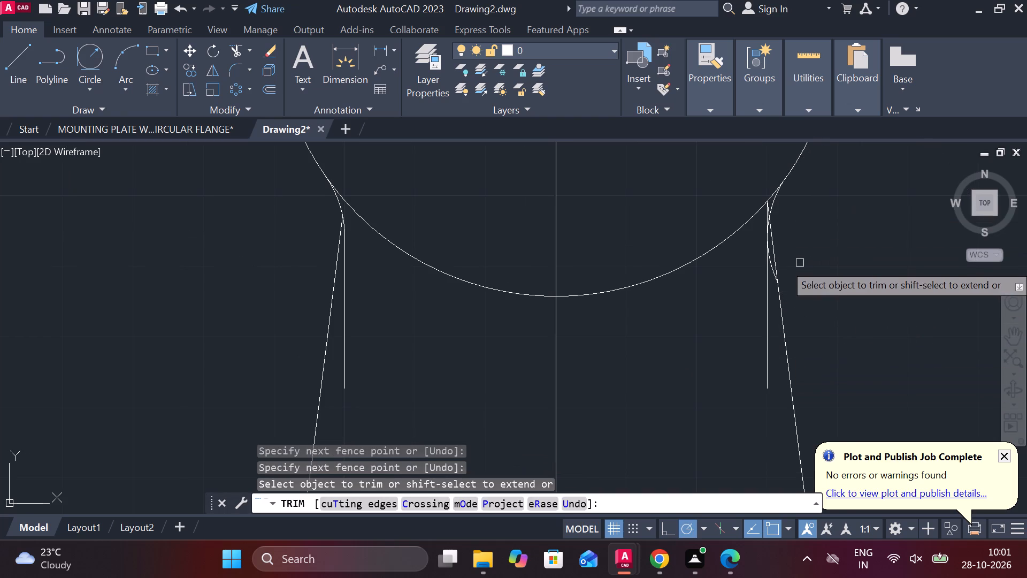
scroll(798, 265, "up", 3)
left_click(679, 269)
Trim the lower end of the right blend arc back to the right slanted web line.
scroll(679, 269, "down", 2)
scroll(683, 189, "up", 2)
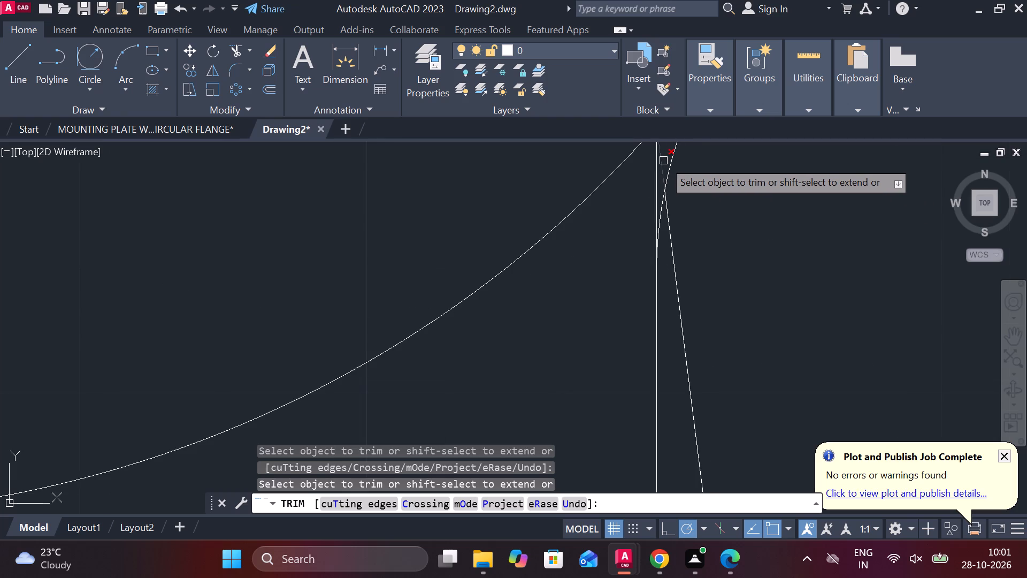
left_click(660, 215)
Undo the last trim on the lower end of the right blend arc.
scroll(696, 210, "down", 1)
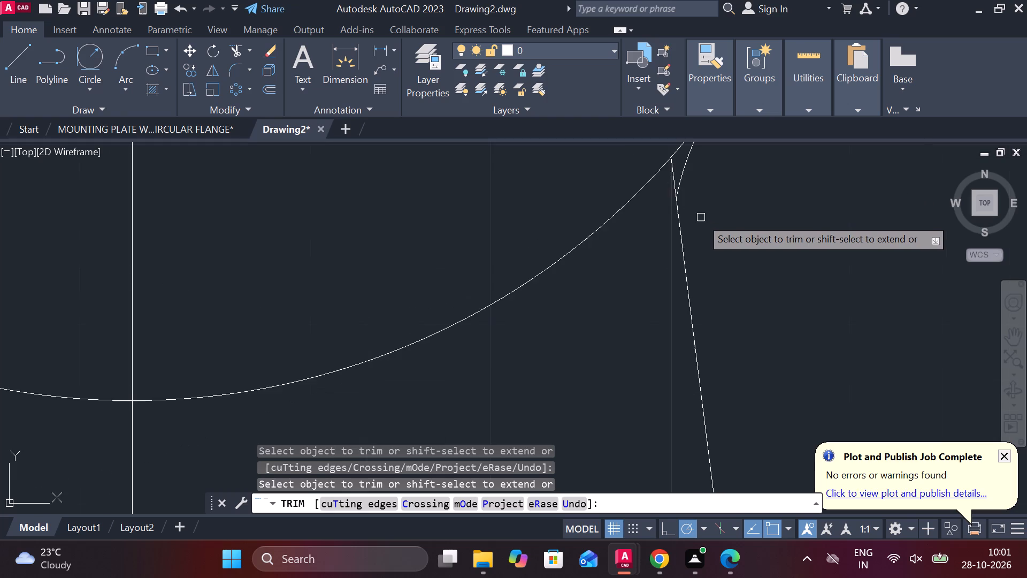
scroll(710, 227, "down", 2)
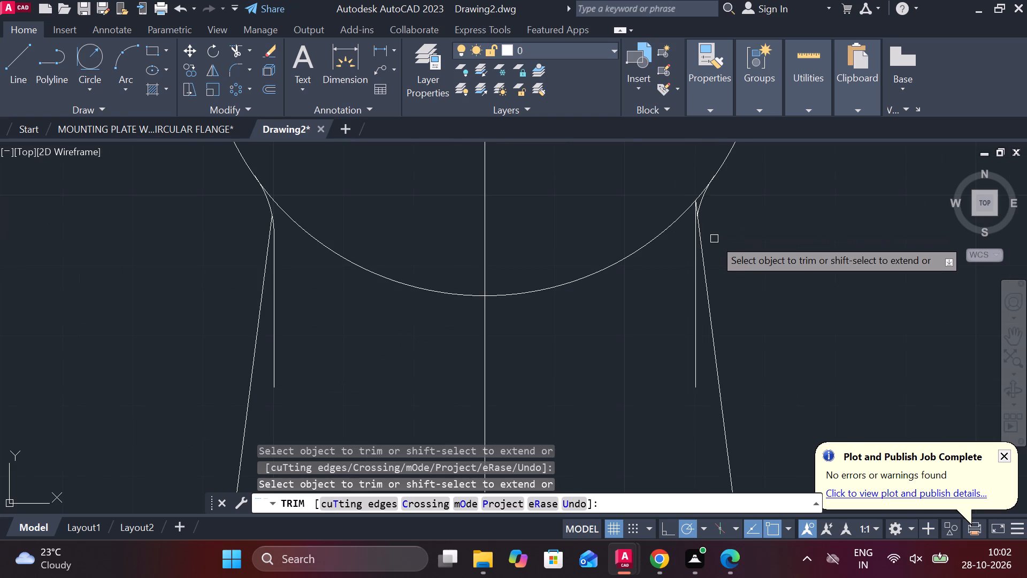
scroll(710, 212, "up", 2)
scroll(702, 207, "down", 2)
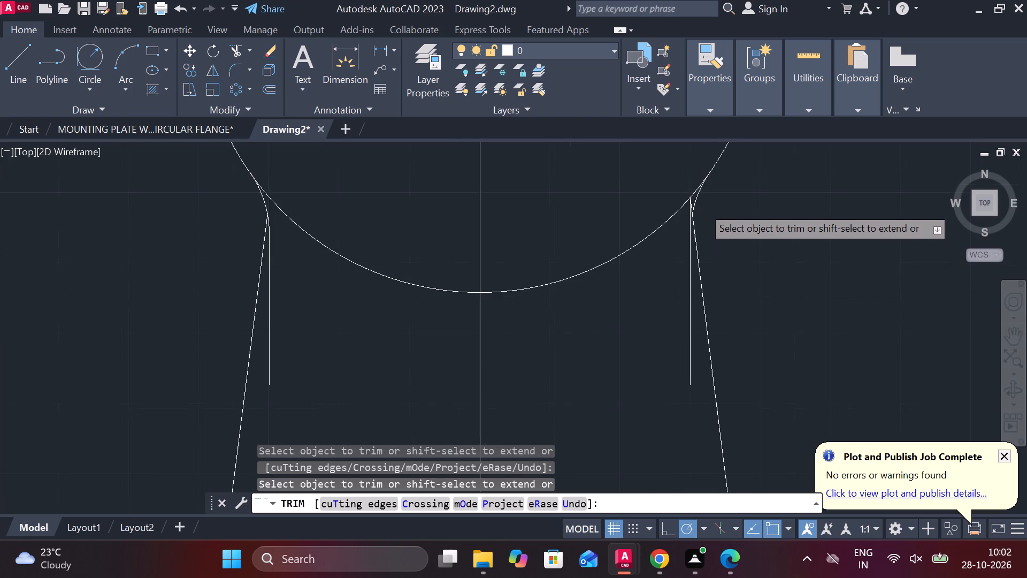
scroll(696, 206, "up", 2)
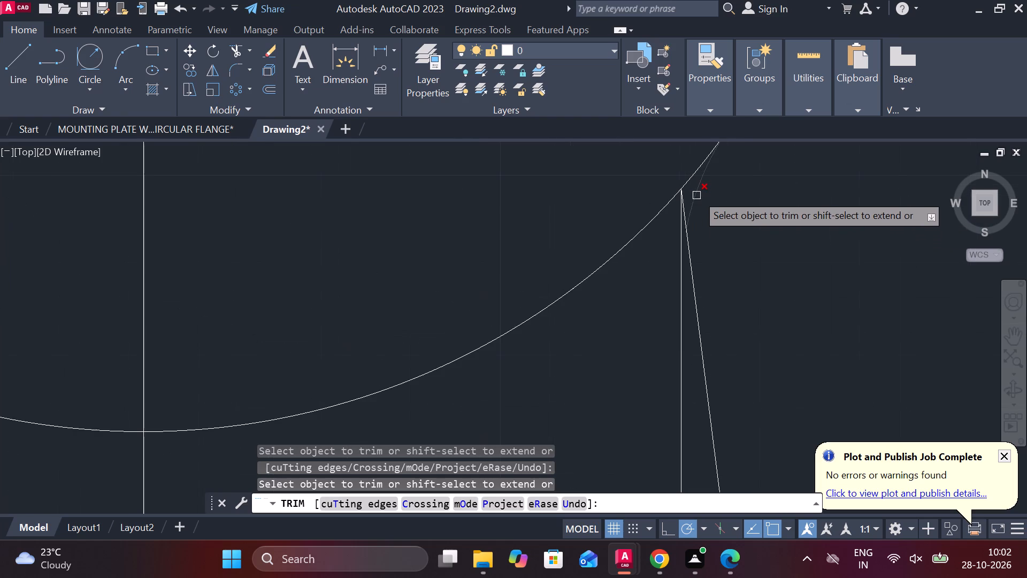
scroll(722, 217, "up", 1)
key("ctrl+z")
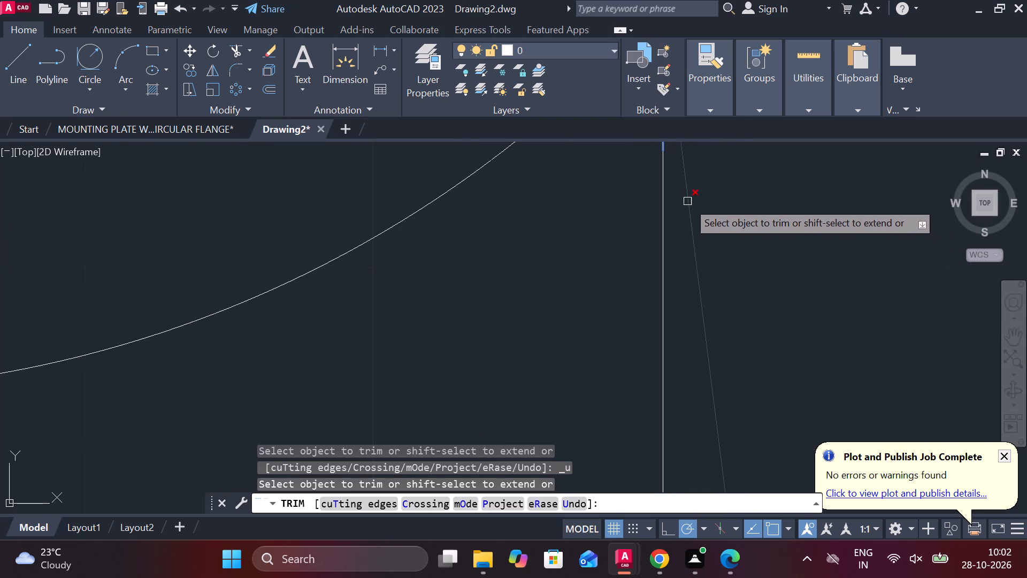
Trim the upper end of the right slanted web line back to the right blend arc.
scroll(687, 201, "down", 2)
middle_click_drag(722, 200, 721, 284)
scroll(698, 236, "up", 3)
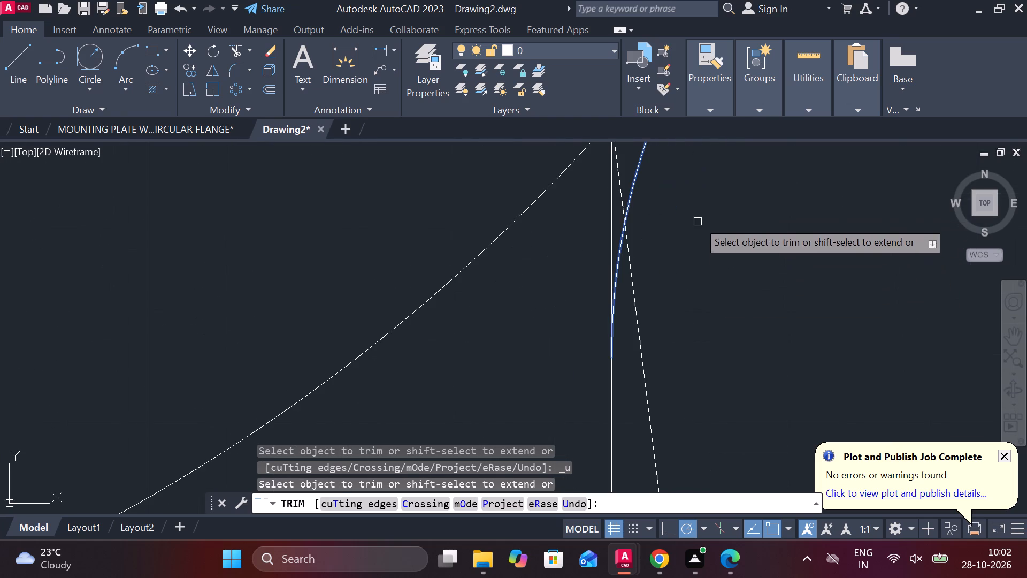
double_click(623, 175)
scroll(664, 194, "down", 3)
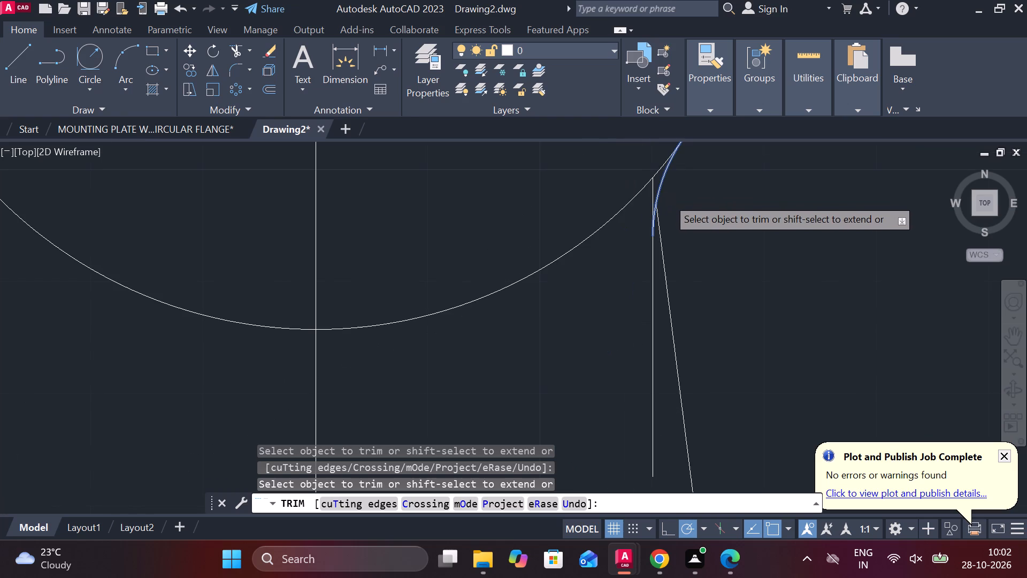
scroll(668, 194, "down", 3)
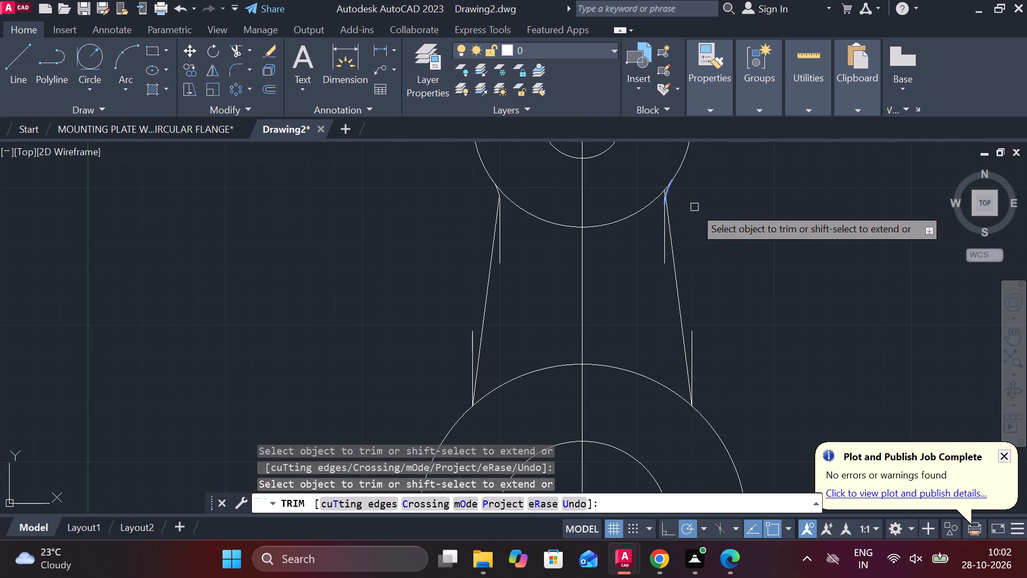
key("Escape")
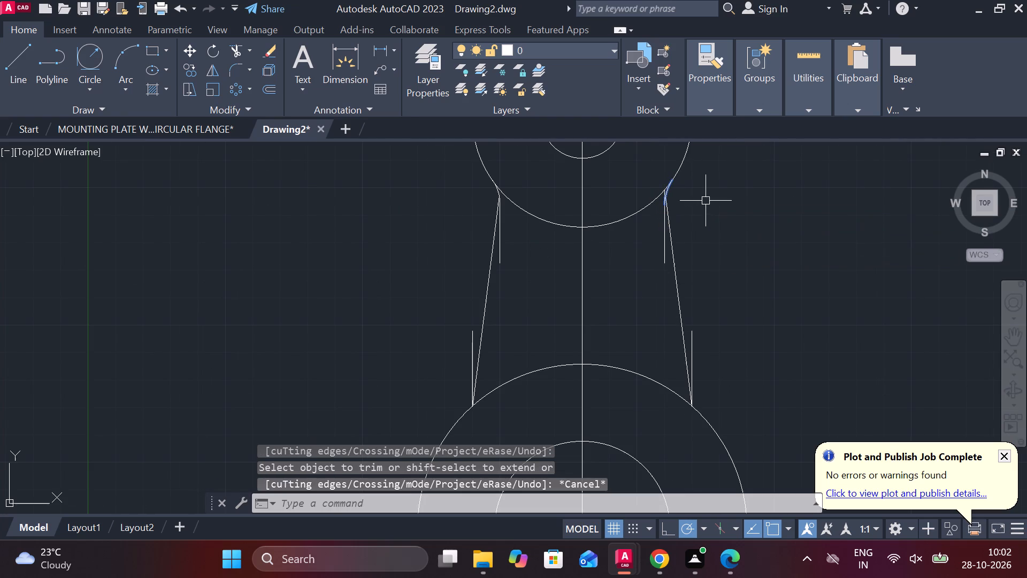
Trim the upper end of the right vertical offset line between the right blend arc and the 80 circle.
scroll(680, 193, "up", 2)
key("Escape")
key("space")
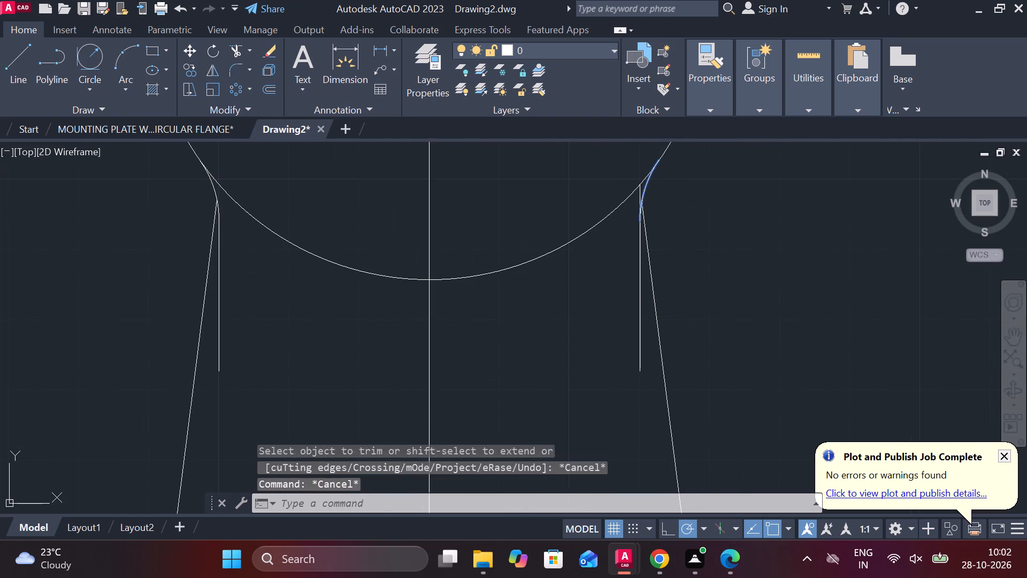
scroll(636, 201, "up", 3)
left_click(648, 178)
scroll(648, 178, "down", 2)
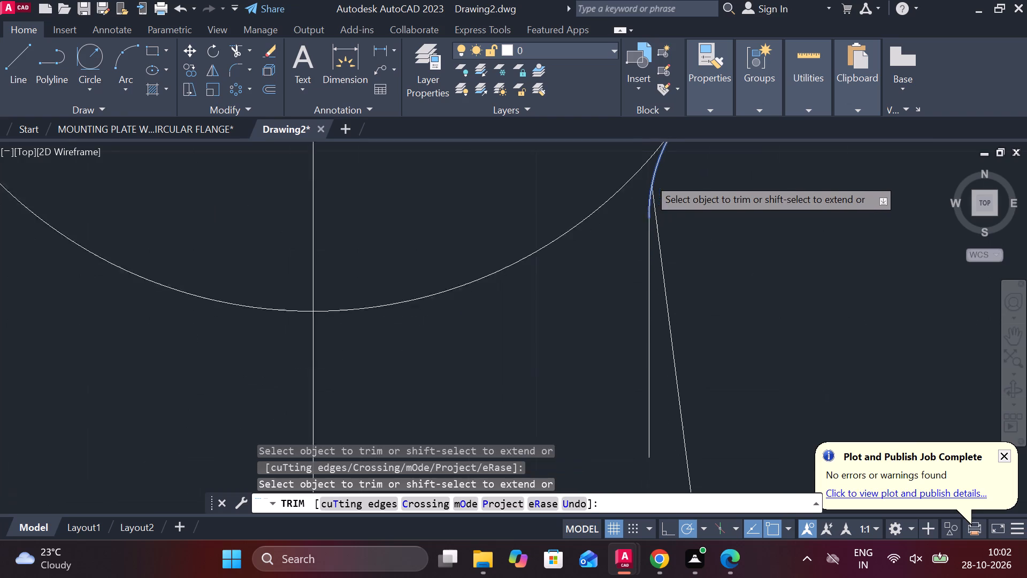
Measure the horizontal distance between the upper ends of the left and right slanted web lines.
scroll(648, 178, "down", 2)
key("Escape")
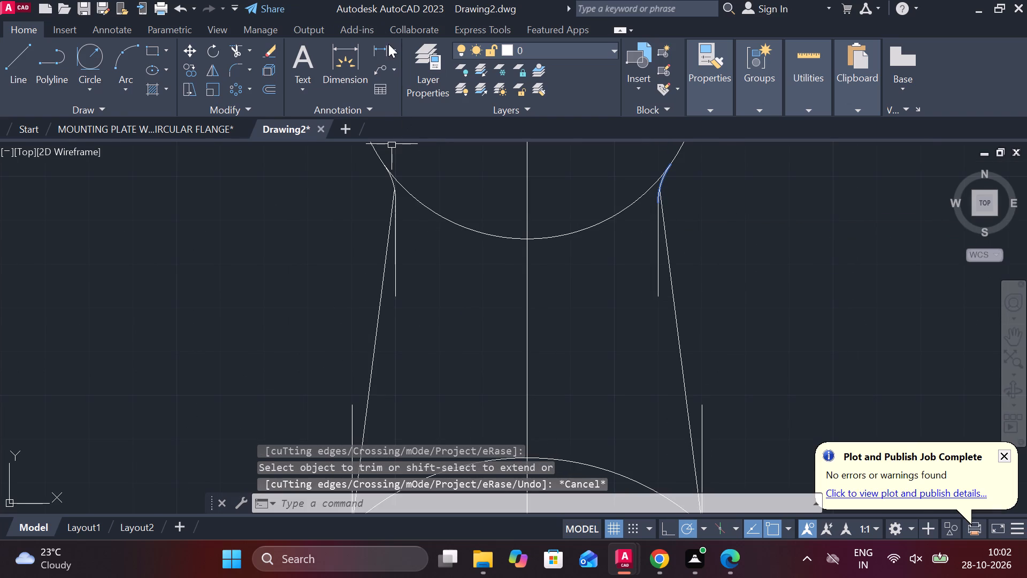
left_click(376, 49)
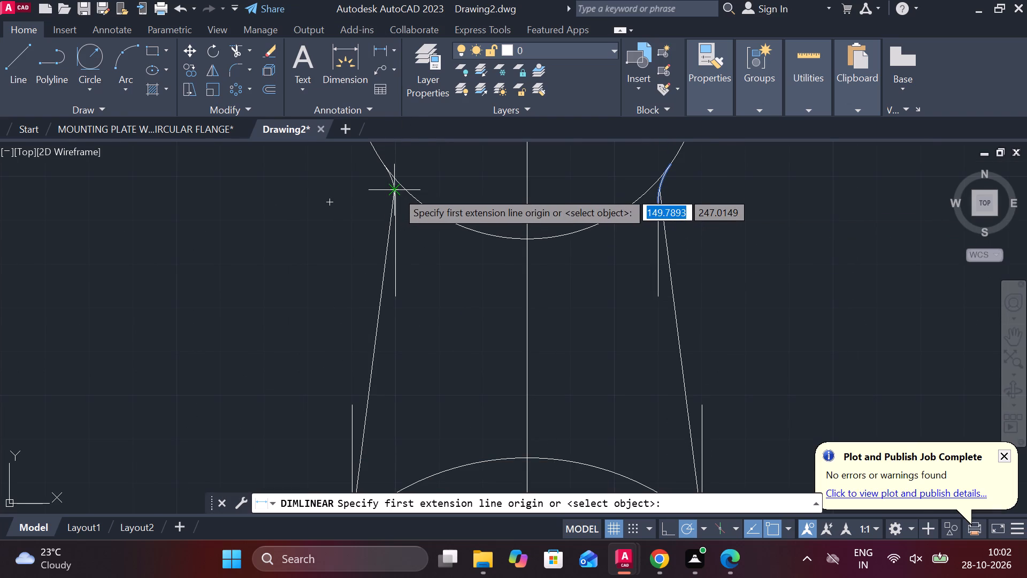
scroll(394, 193, "up", 3)
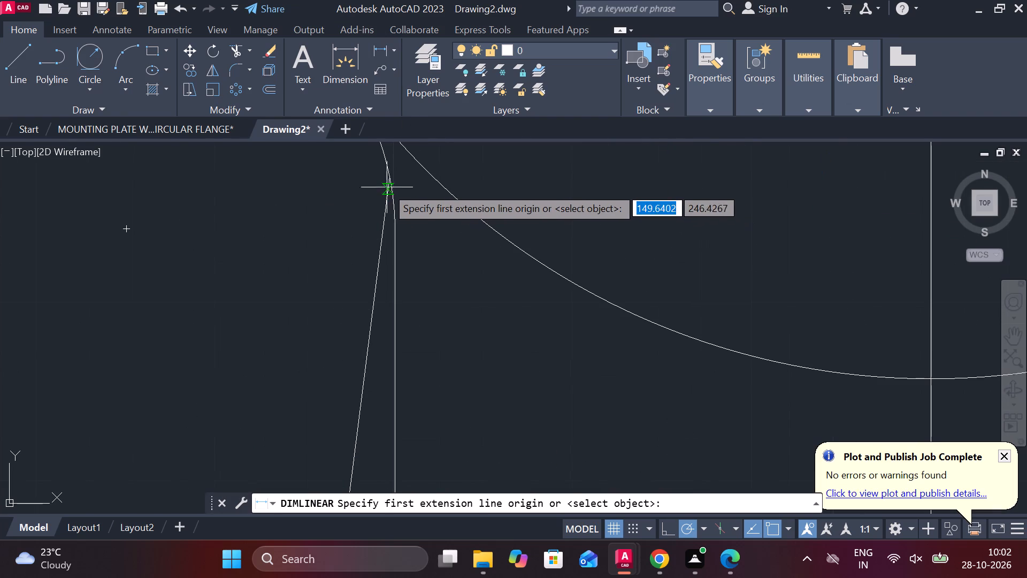
left_click(387, 181)
scroll(389, 190, "down", 3)
scroll(661, 195, "up", 2)
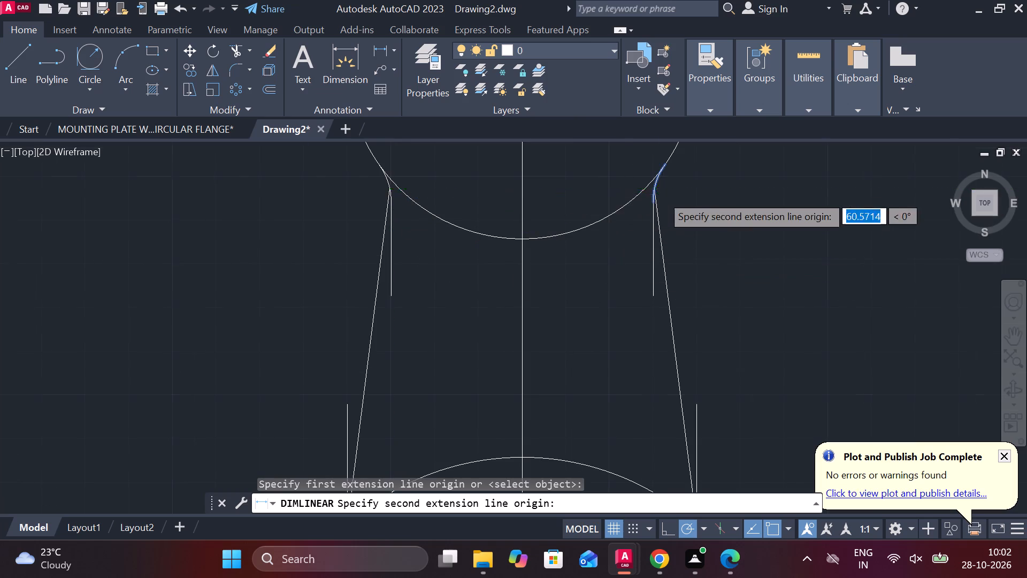
scroll(661, 195, "up", 1)
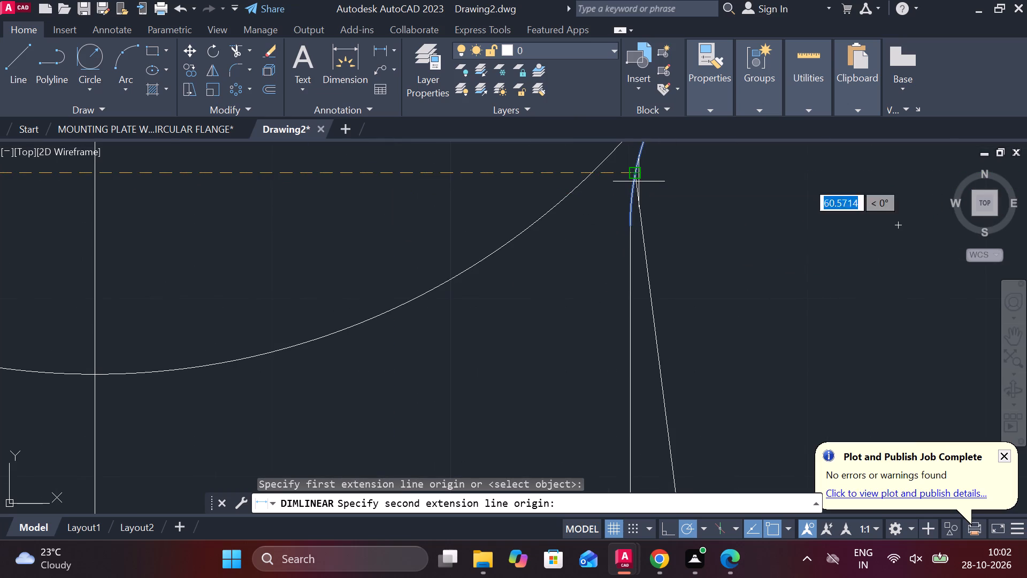
left_click(635, 181)
scroll(635, 183, "down", 3)
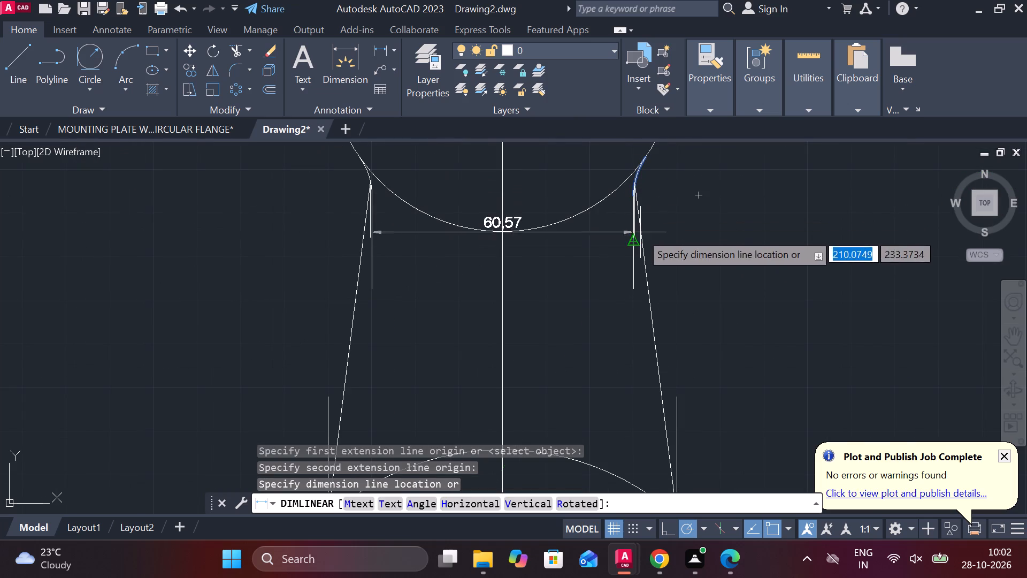
key("Escape")
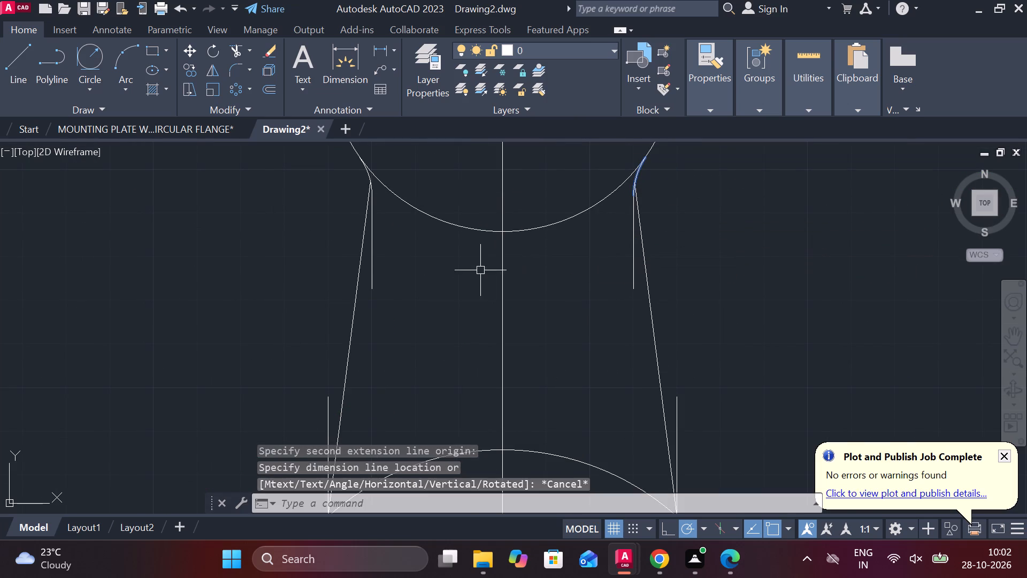
Measure the horizontal distance between the two upper vertical offset lines.
key("space")
left_click(377, 235)
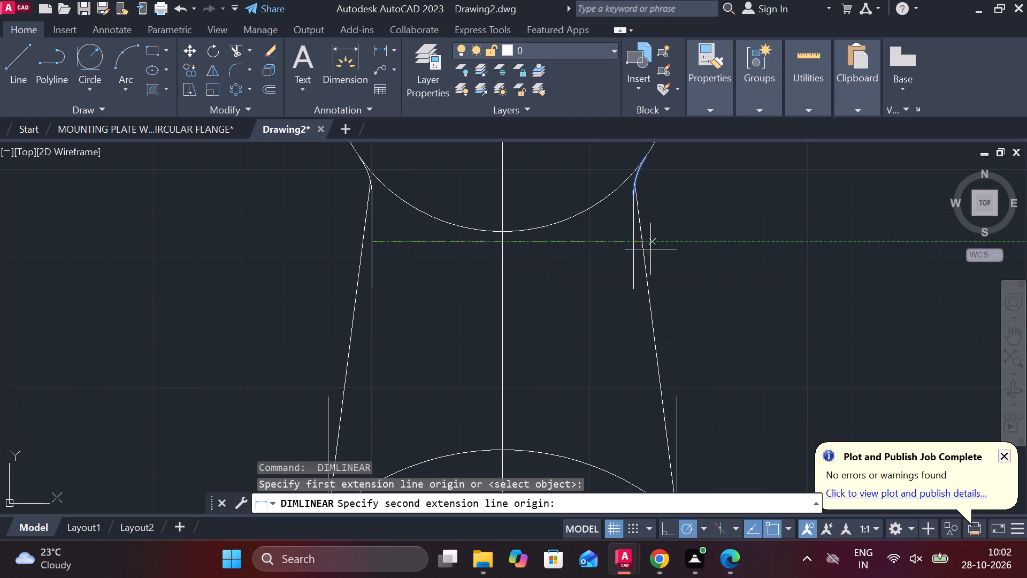
left_click(631, 242)
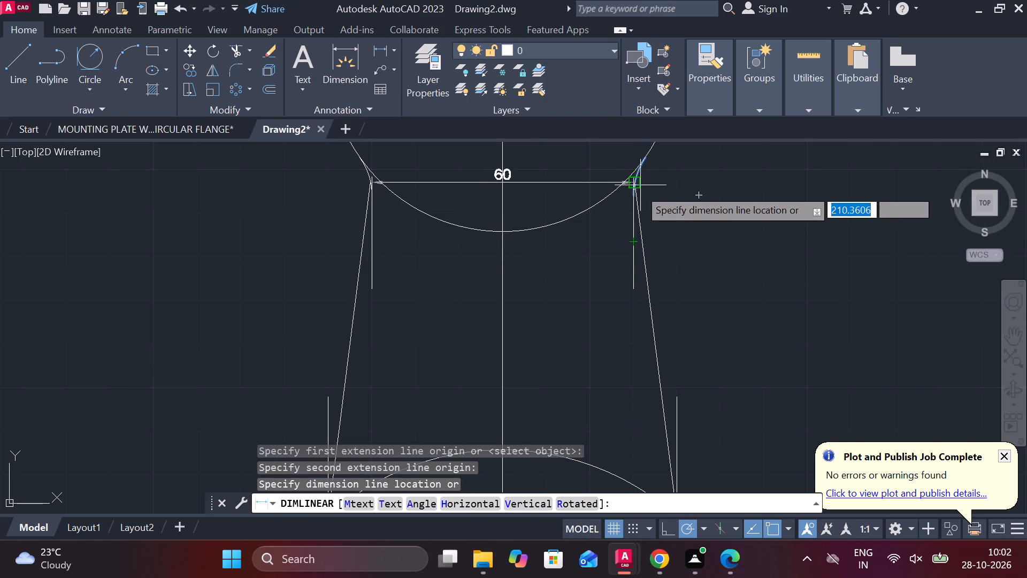
key("Escape")
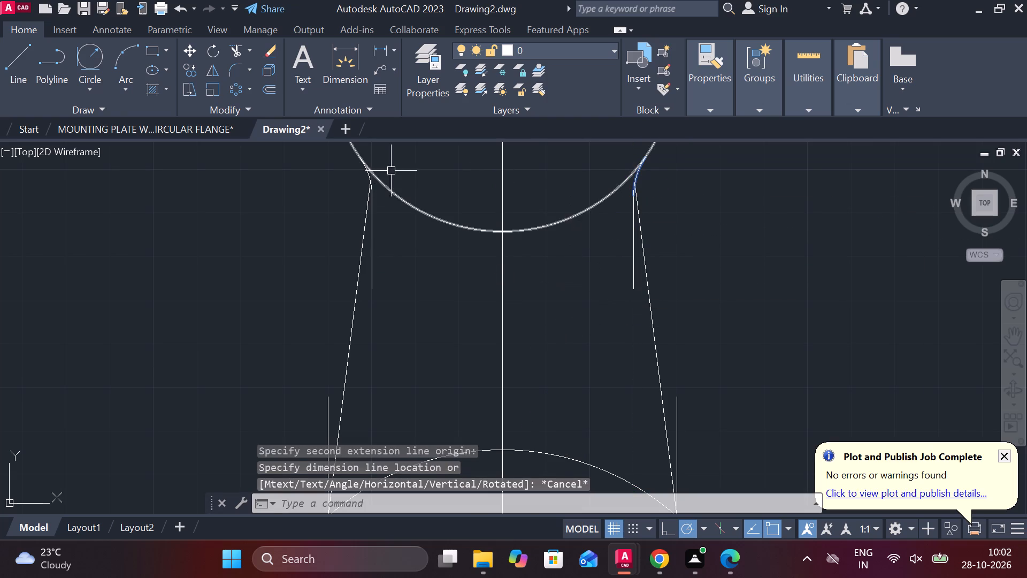
key("ctrl+a")
key("grave")
key("Escape")
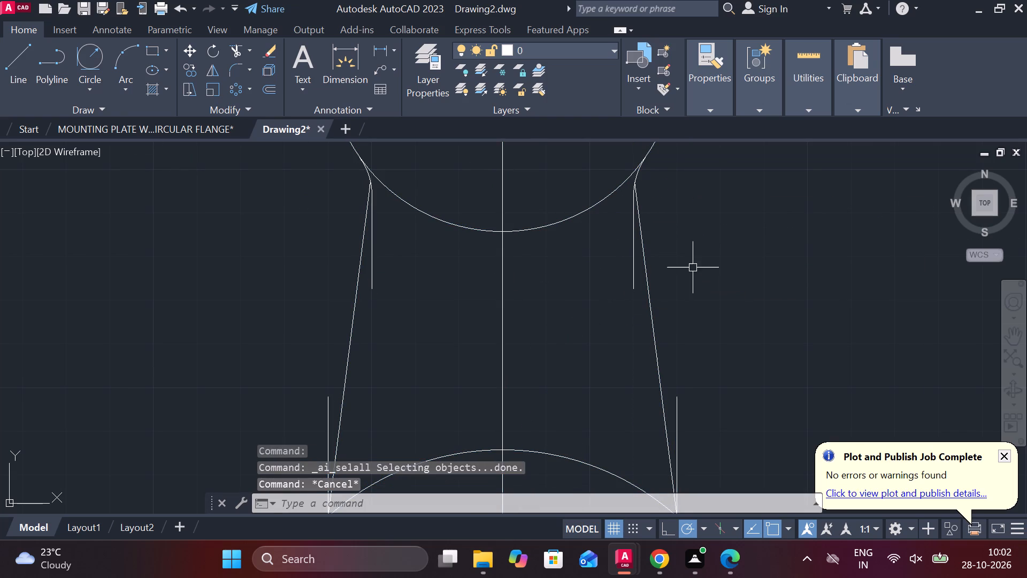
Draw a radius 15 circle tangent to the lower right vertical offset line and the 120 circle.
middle_click_drag(779, 355, 757, 337)
middle_click_drag(752, 392, 712, 323)
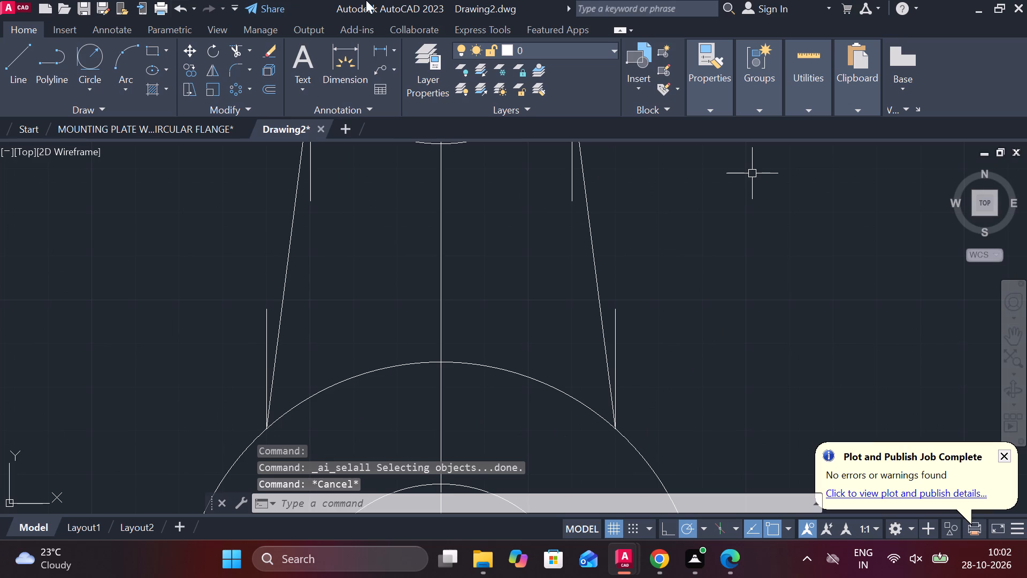
left_click(94, 60)
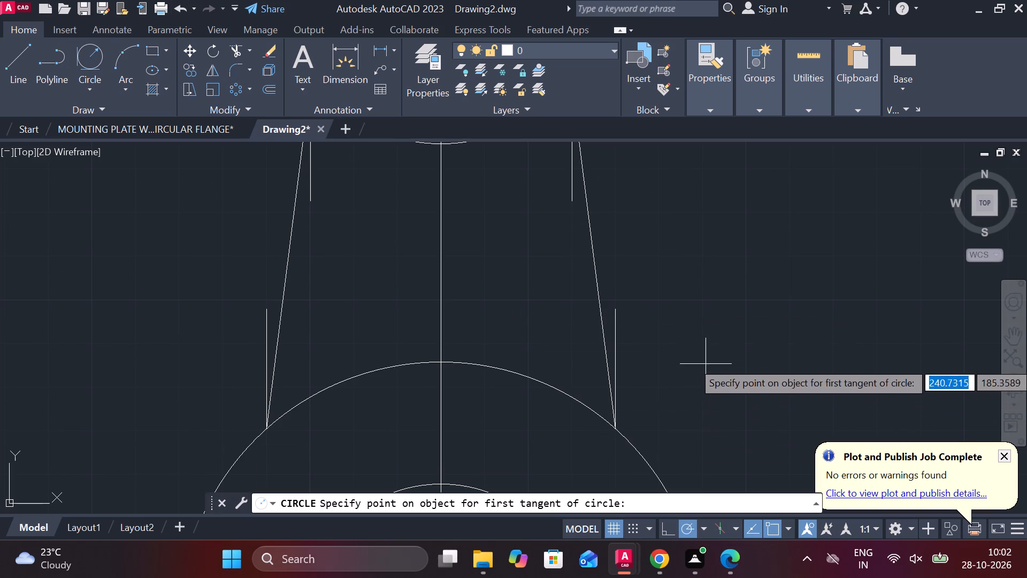
left_click(614, 344)
left_click(630, 425)
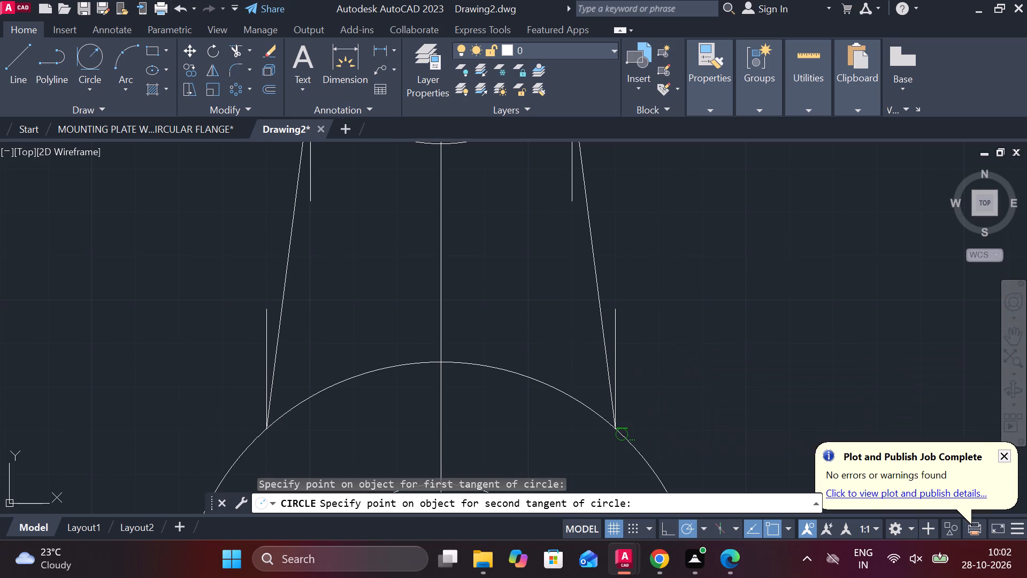
key("space")
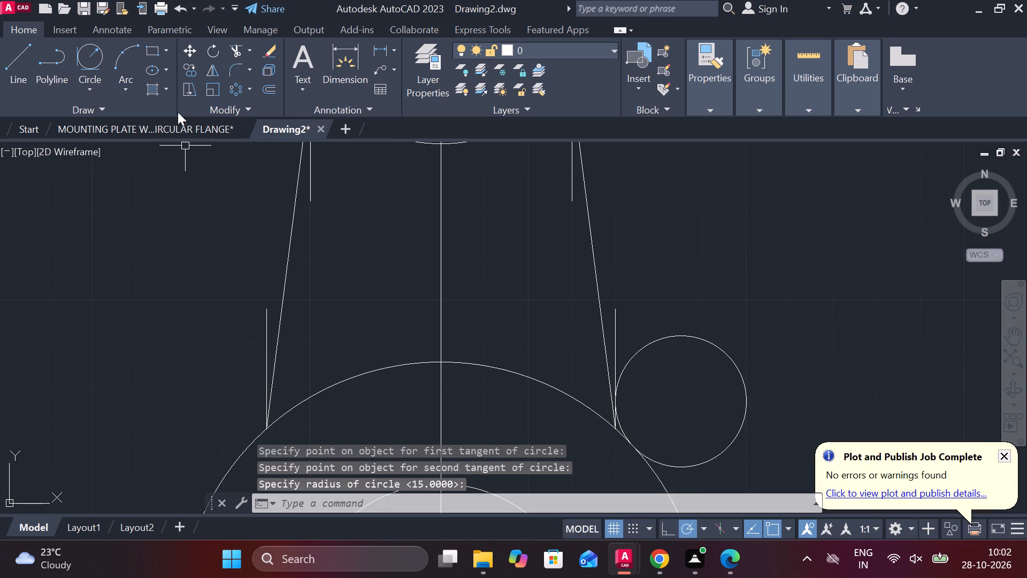
Draw a radius 15 circle tangent to the lower left vertical offset line and the 120 circle.
left_click(97, 55)
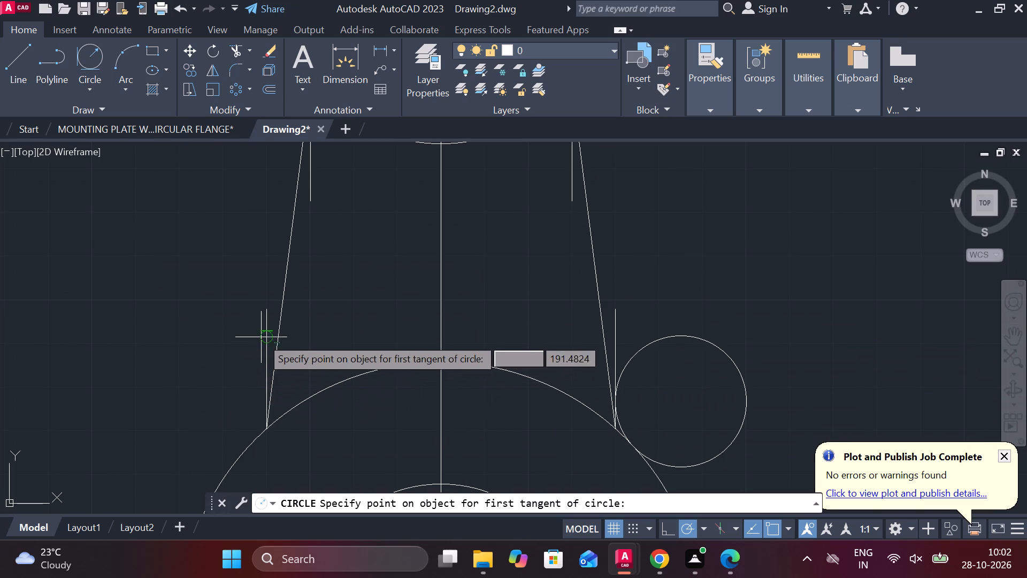
left_click(261, 337)
left_click(240, 450)
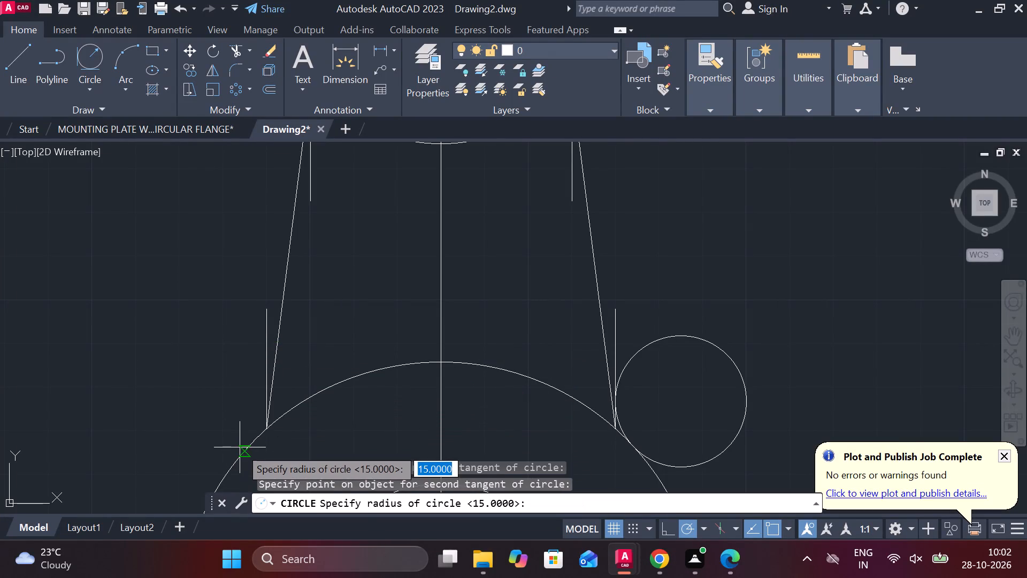
key("space")
Trim the outer portions of both lower radius 15 circles, leaving only the blend arcs between the offset lines and the 120 circle.
type("tr")
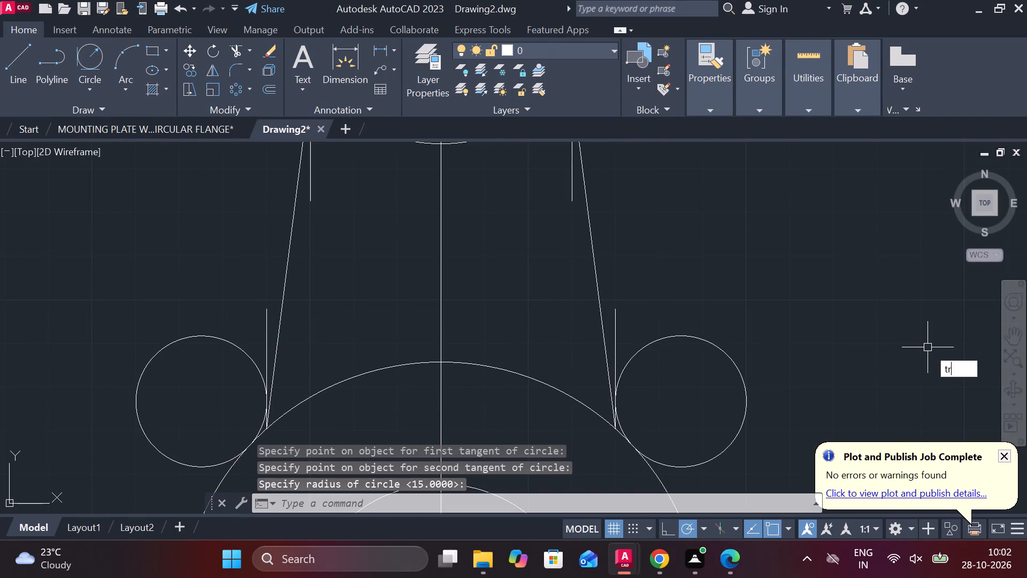
key("space")
left_click_drag(860, 348, 704, 391)
scroll(732, 387, "down", 1)
left_click_drag(359, 345, 384, 387)
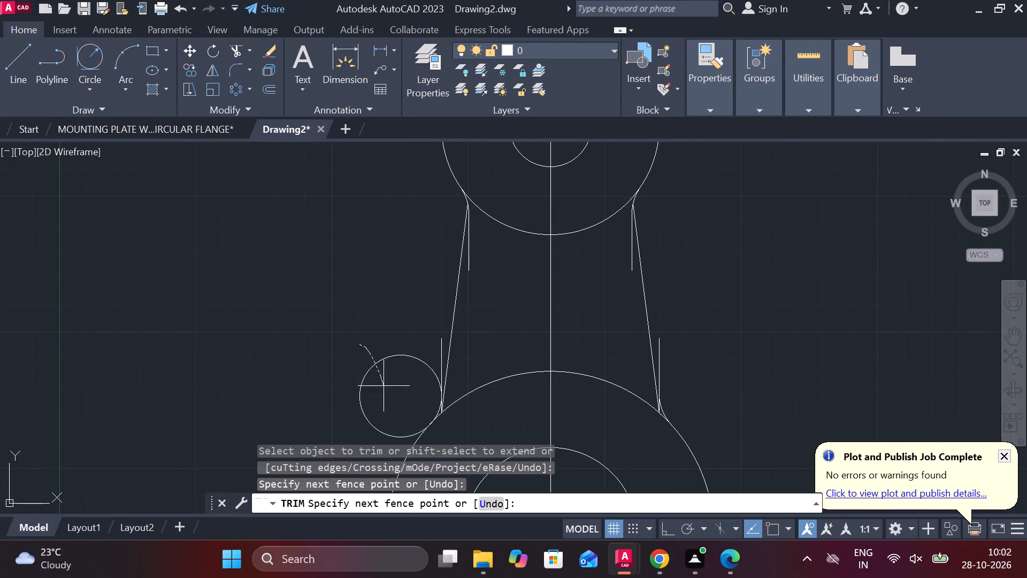
left_click_drag(384, 387, 392, 400)
scroll(387, 383, "up", 2)
middle_click_drag(376, 374, 365, 338)
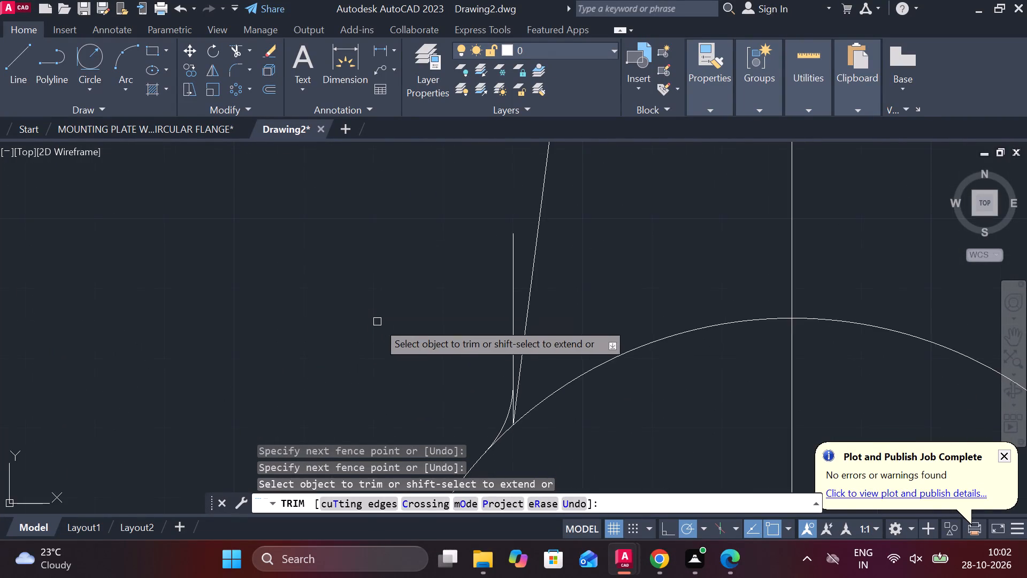
scroll(379, 326, "up", 1)
middle_click_drag(375, 326, 323, 240)
middle_click_drag(380, 337, 340, 284)
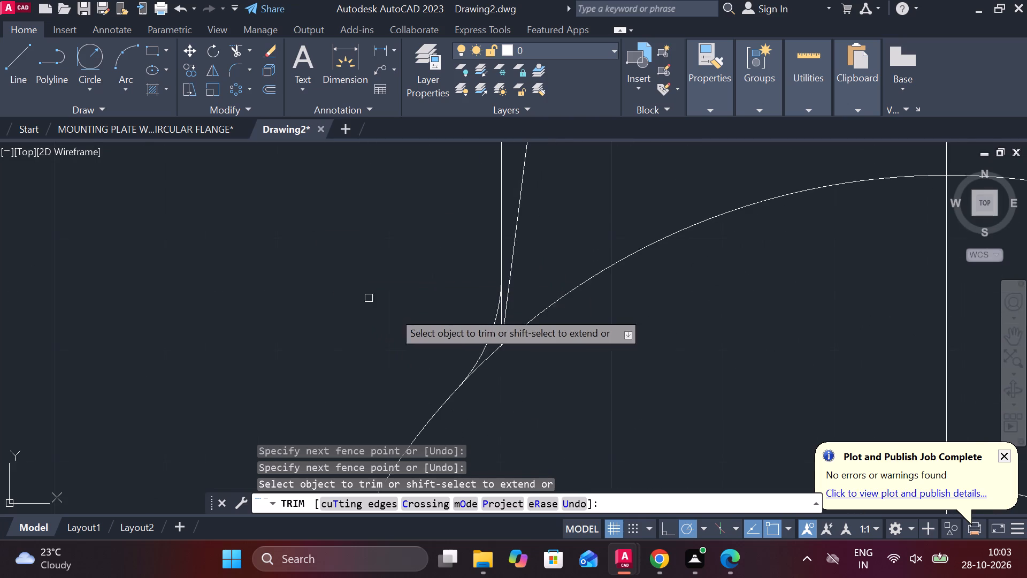
scroll(449, 321, "up", 2)
key("Escape")
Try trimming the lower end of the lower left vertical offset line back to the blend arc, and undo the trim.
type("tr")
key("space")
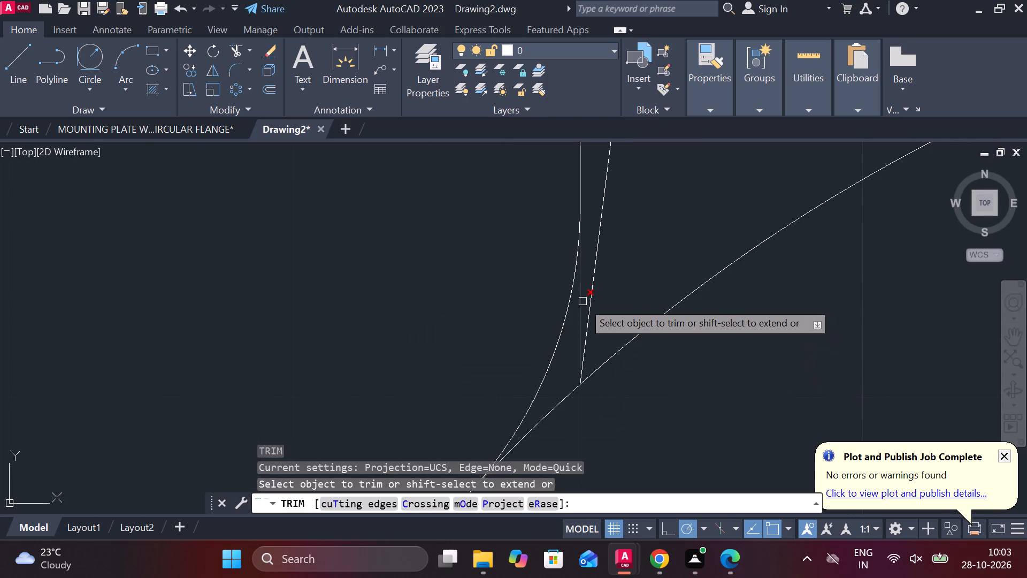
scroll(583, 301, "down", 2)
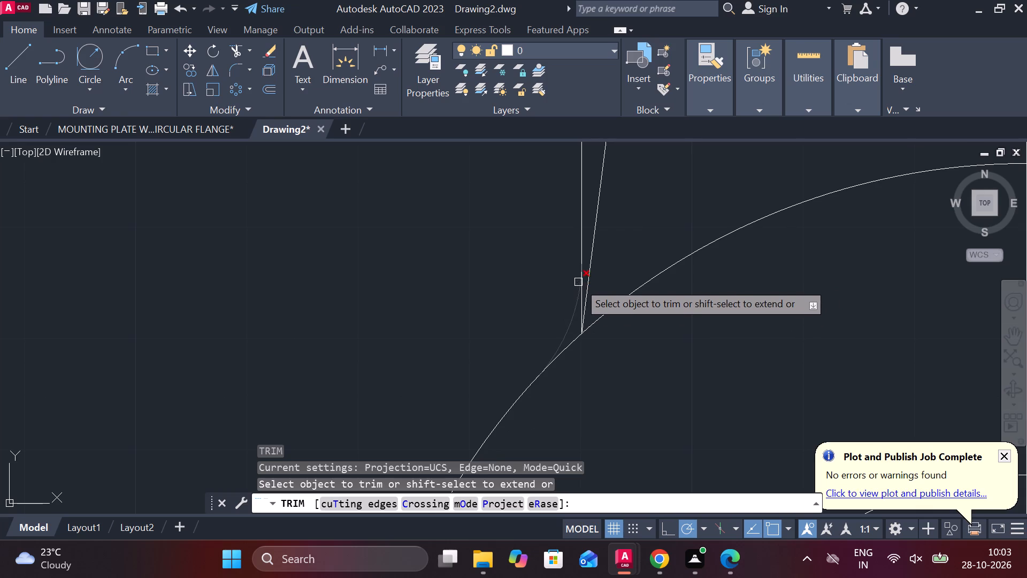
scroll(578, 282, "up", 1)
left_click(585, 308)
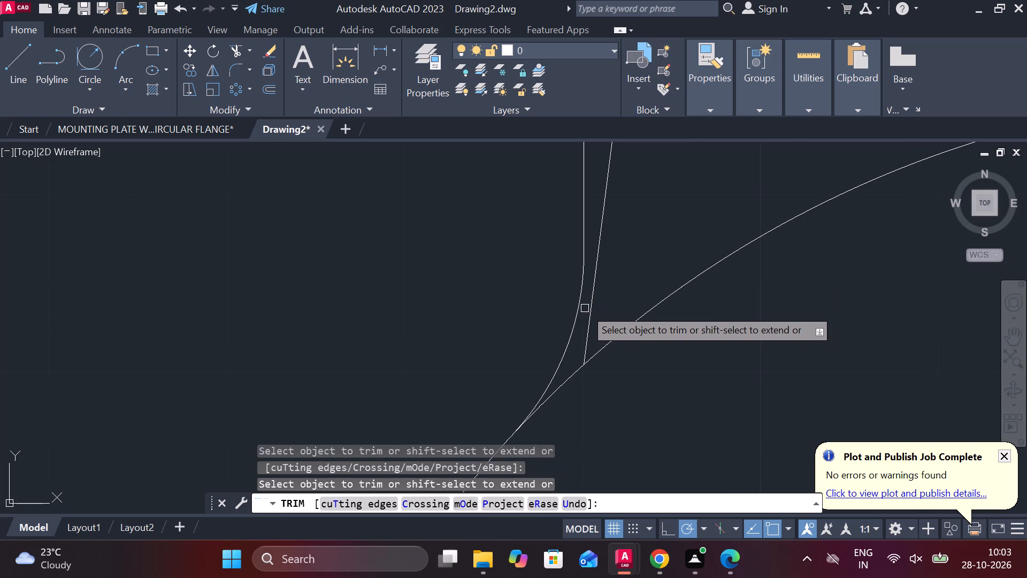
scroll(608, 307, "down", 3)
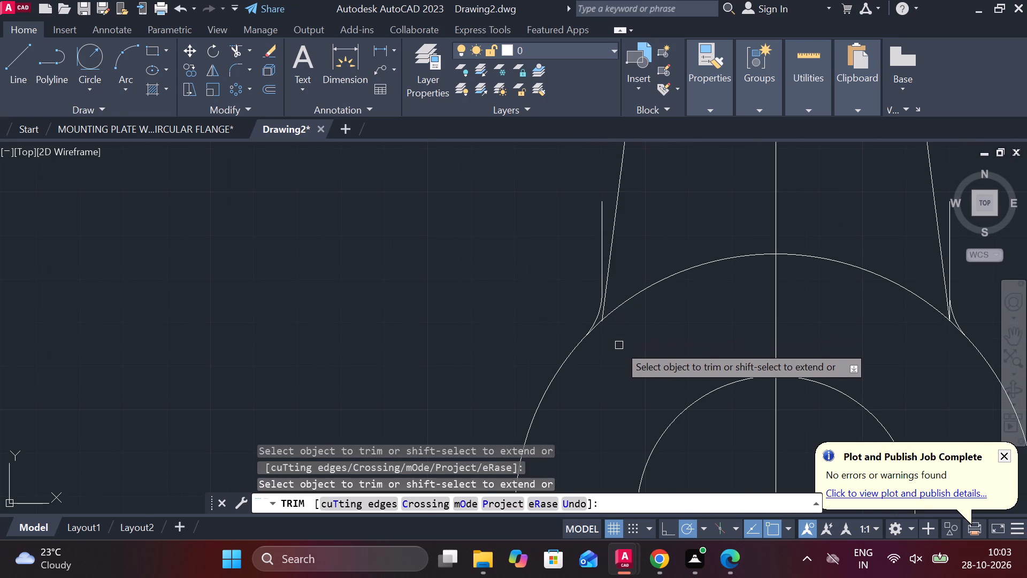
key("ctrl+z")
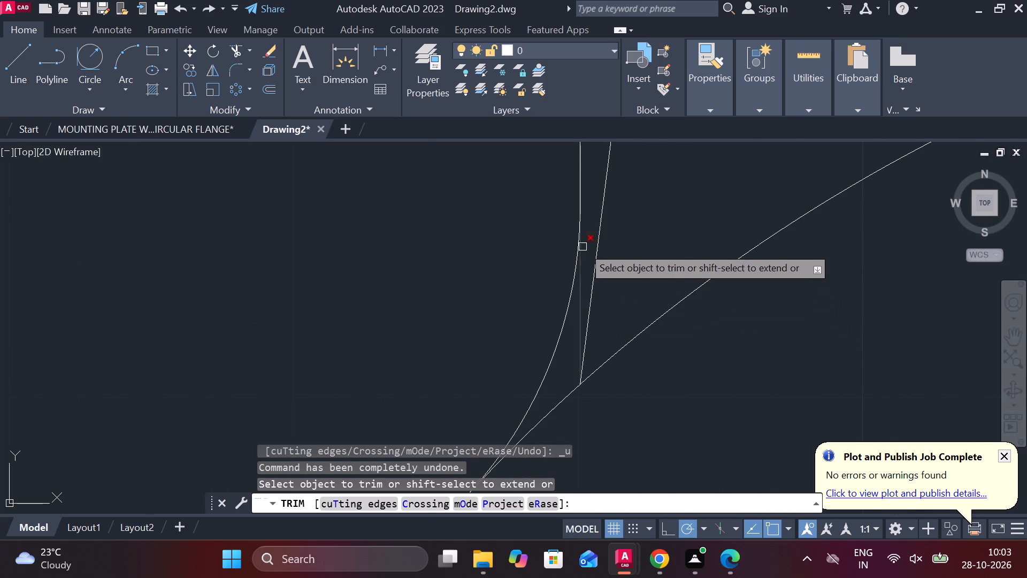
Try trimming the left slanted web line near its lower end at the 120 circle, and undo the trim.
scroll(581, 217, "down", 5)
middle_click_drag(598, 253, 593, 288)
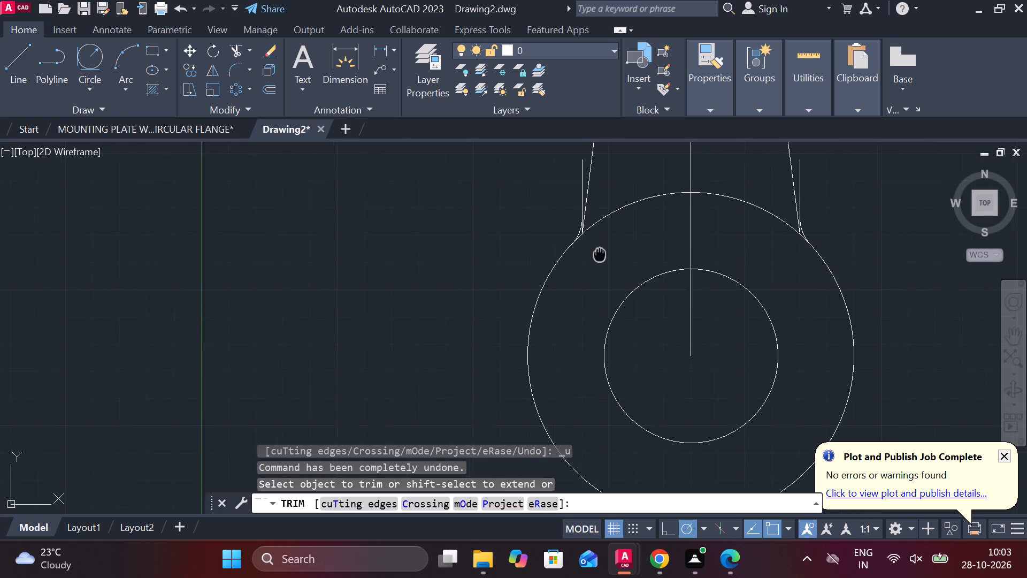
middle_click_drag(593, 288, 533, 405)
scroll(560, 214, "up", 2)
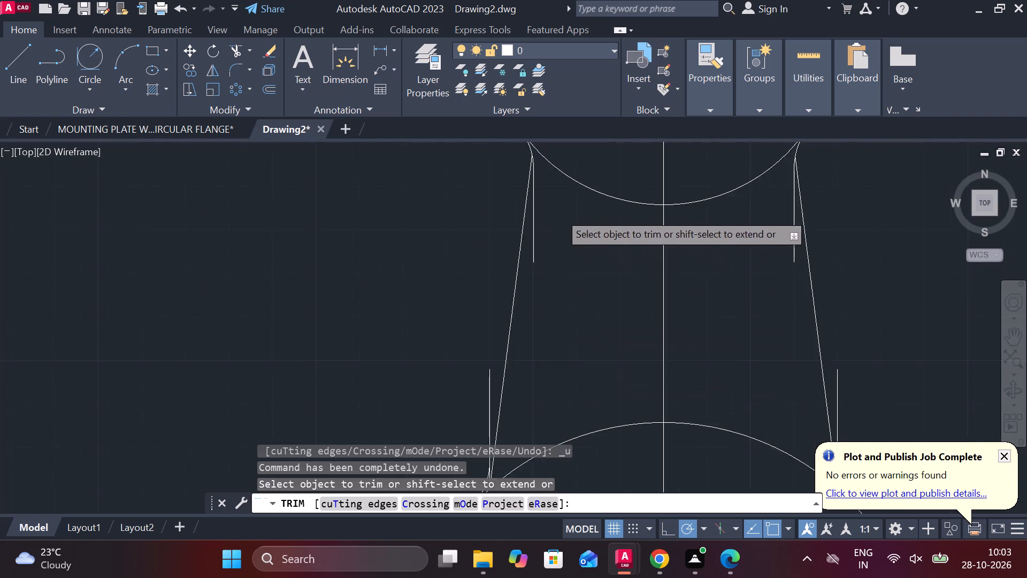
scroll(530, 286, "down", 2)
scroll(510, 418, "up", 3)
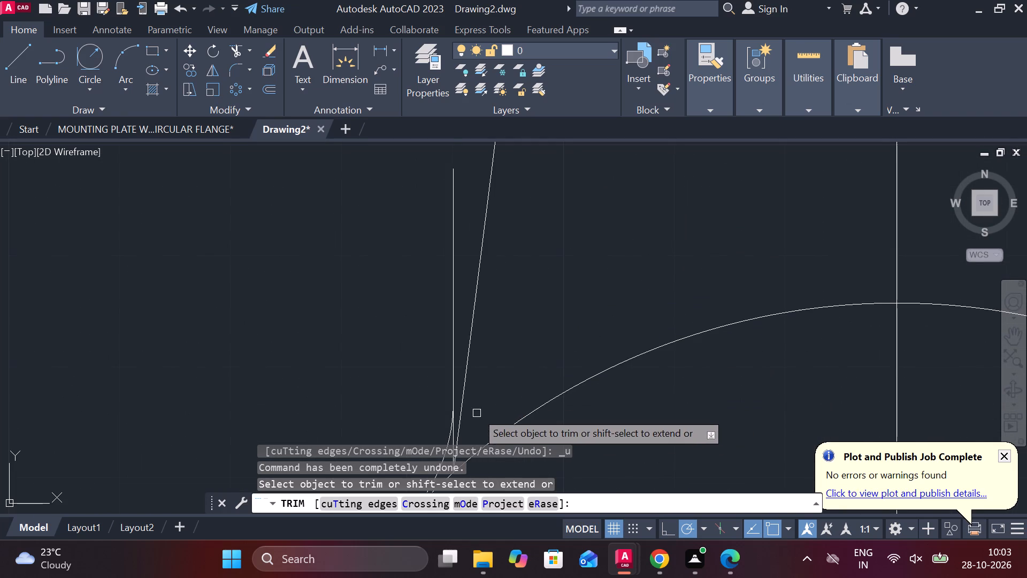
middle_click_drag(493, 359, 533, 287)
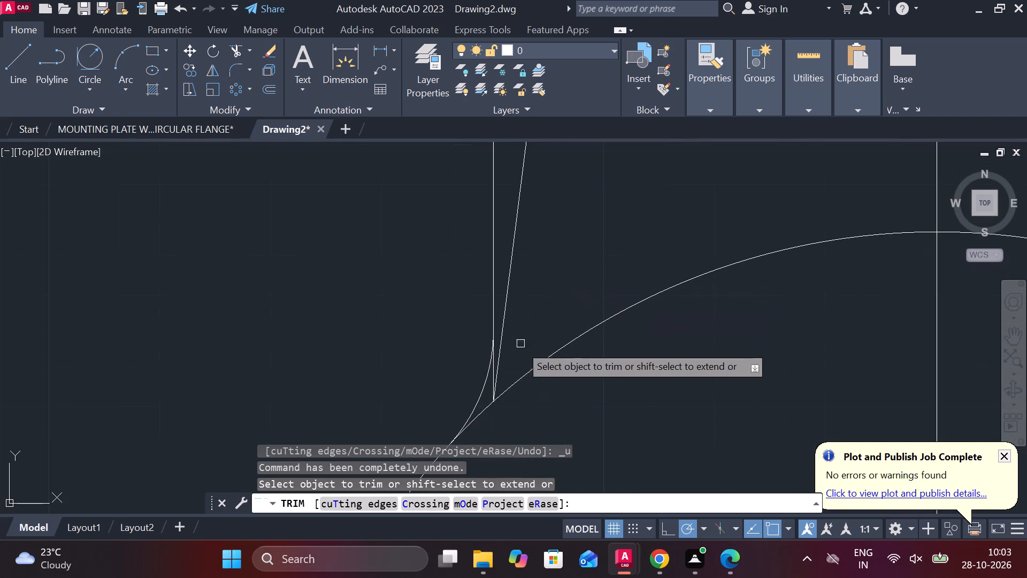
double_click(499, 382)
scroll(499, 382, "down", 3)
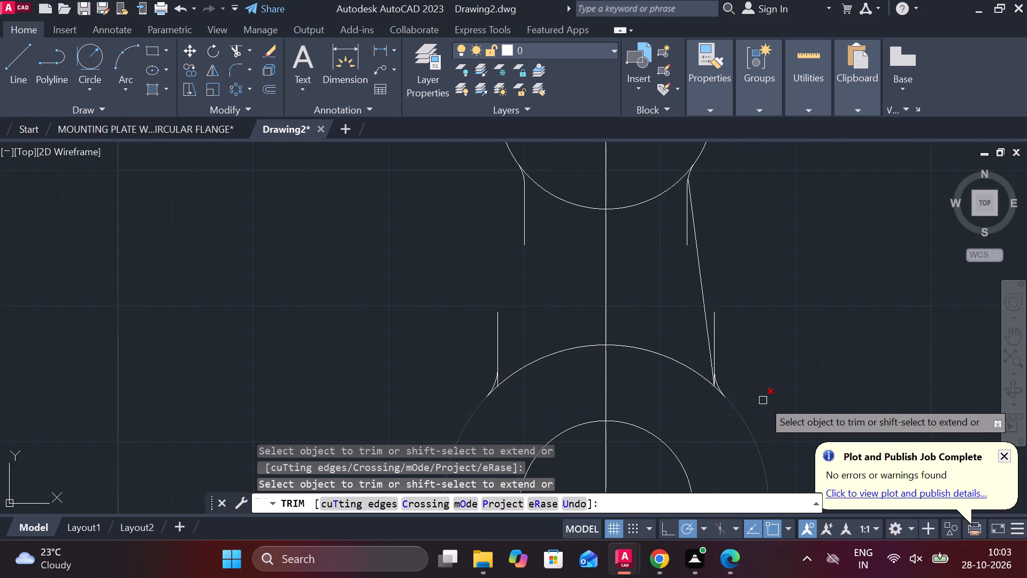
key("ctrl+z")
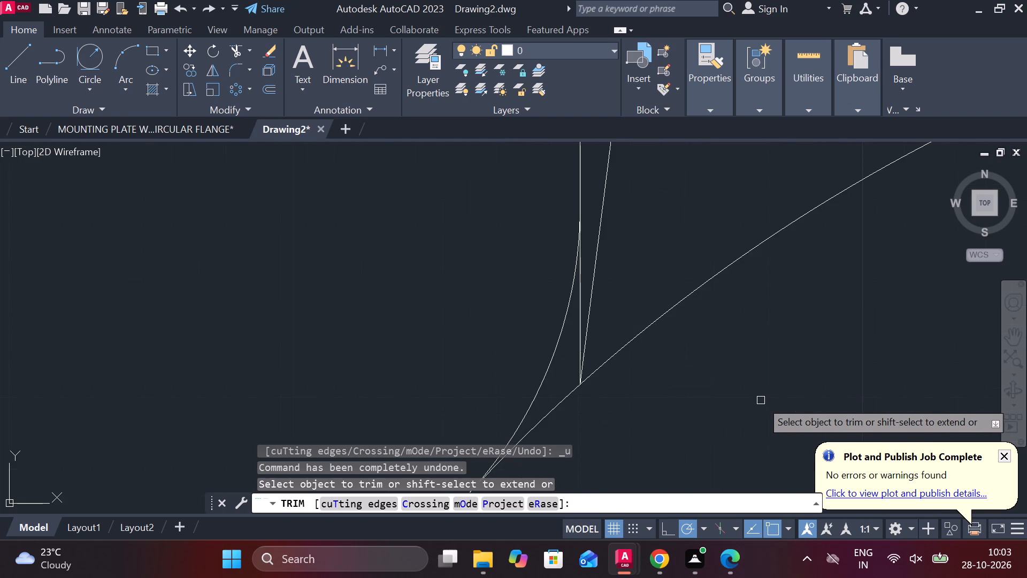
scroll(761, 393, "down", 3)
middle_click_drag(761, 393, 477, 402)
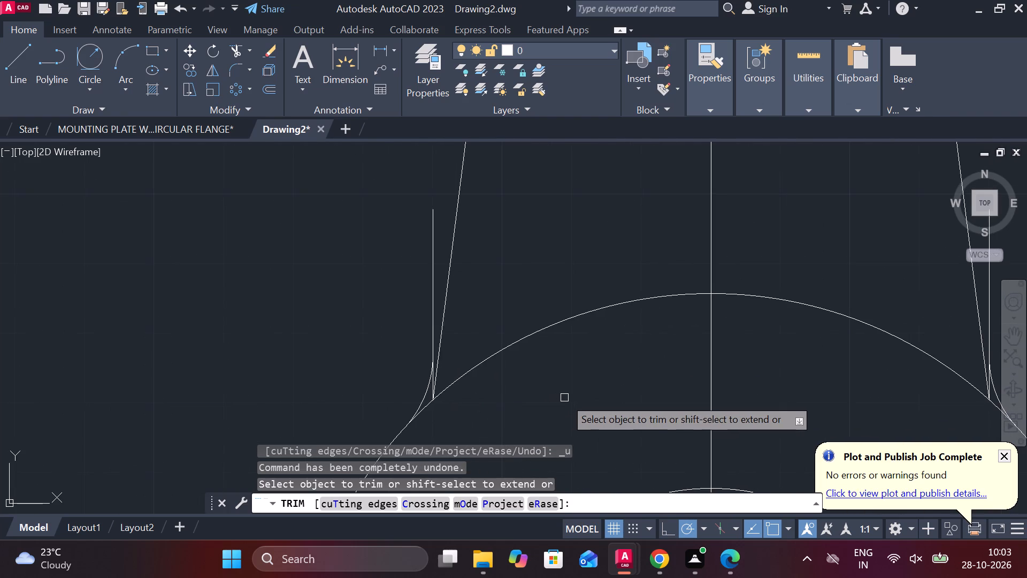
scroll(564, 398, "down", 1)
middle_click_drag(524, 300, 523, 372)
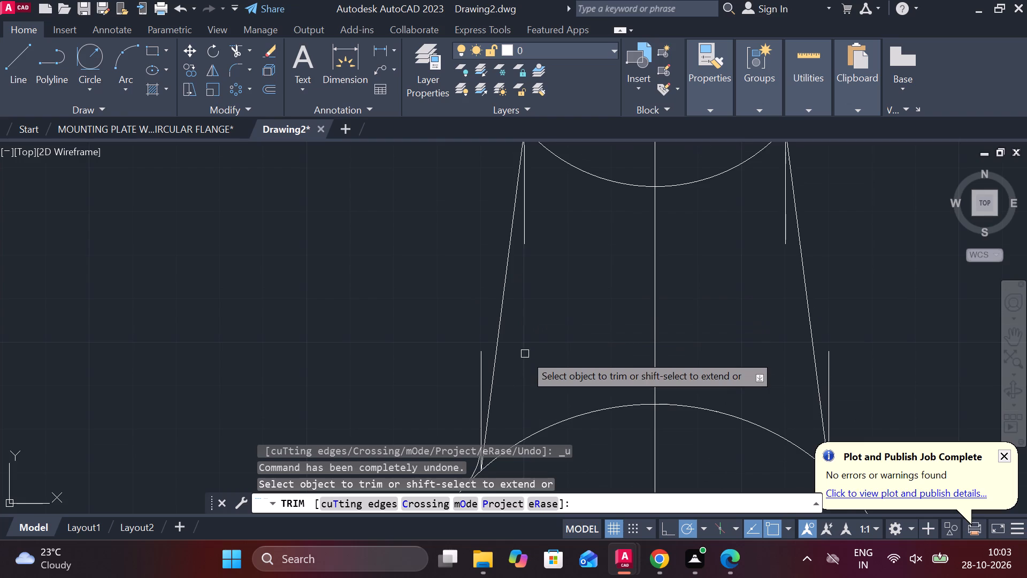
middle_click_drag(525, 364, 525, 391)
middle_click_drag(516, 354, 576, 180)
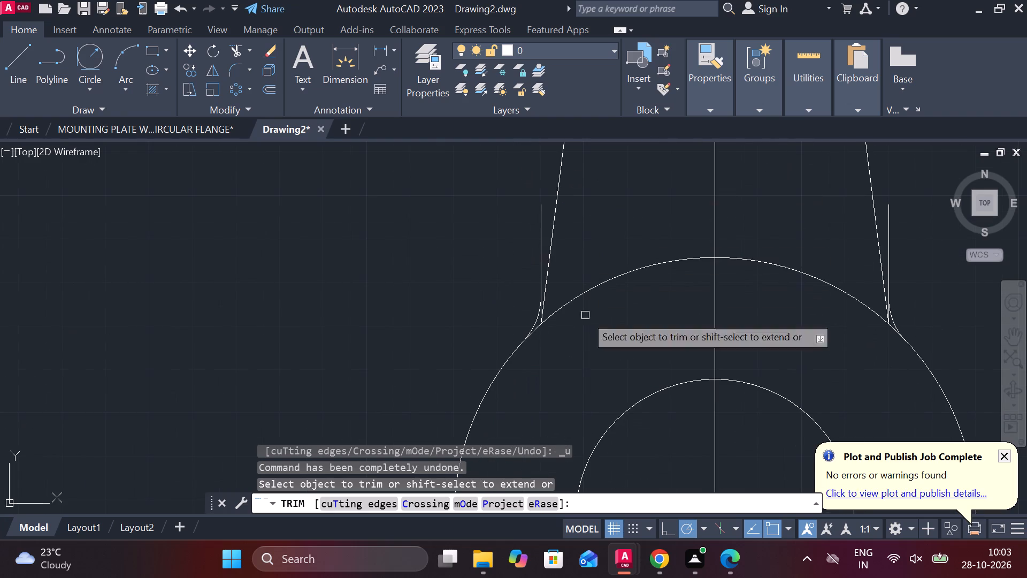
Examine where the slanted web lines, vertical offset lines and radius 15 blend arcs meet the 120 circle, and end trimming.
scroll(524, 324, "up", 4)
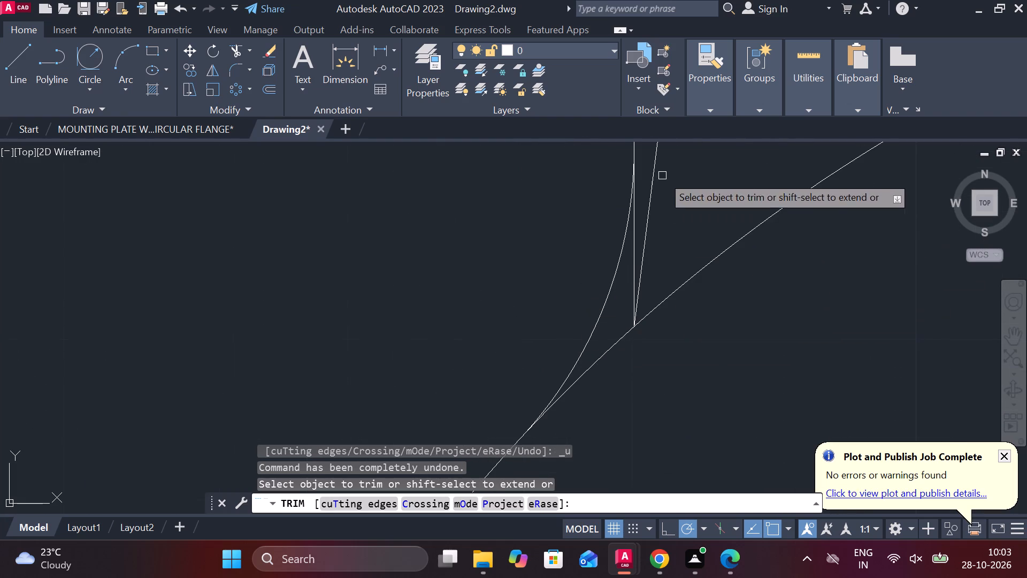
middle_click_drag(686, 223, 686, 215)
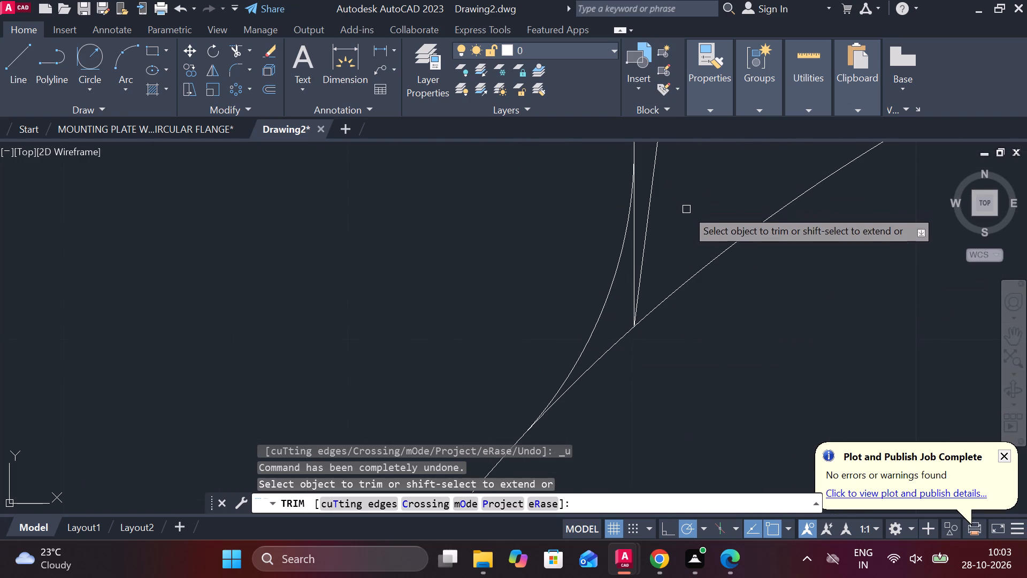
middle_click_drag(686, 215, 680, 356)
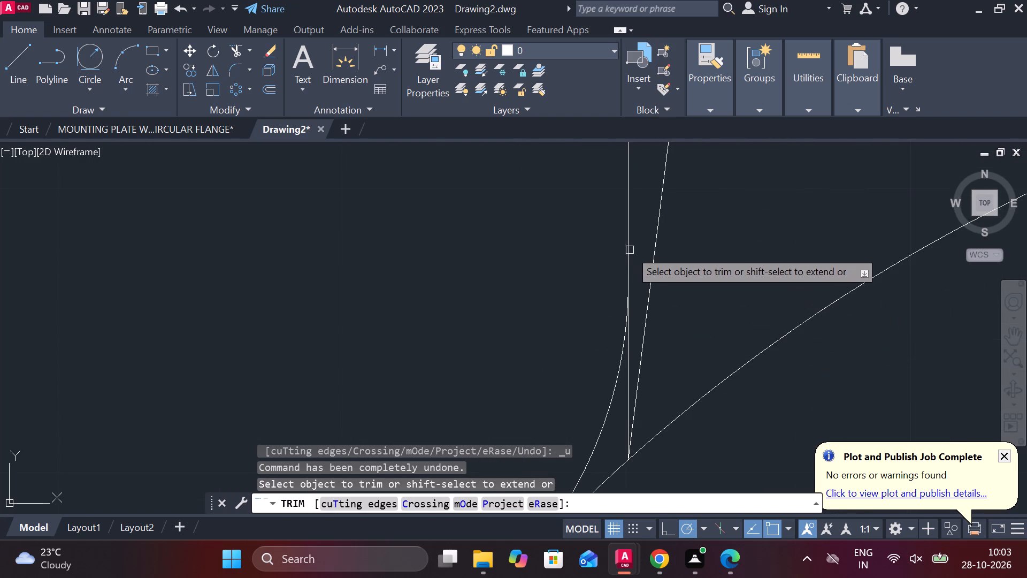
scroll(632, 249, "down", 3)
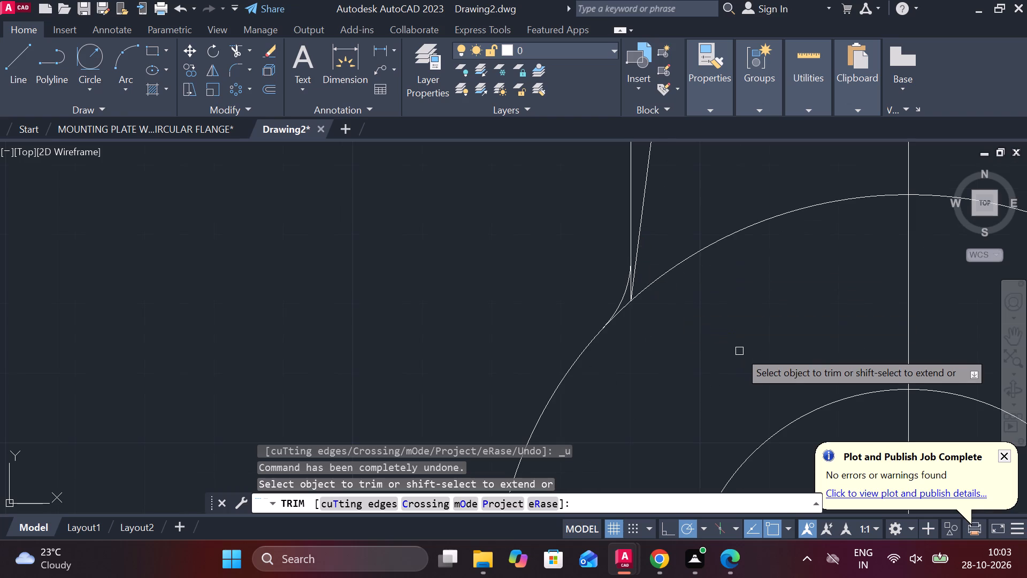
scroll(739, 351, "down", 3)
middle_click_drag(738, 351, 517, 382)
scroll(661, 348, "up", 2)
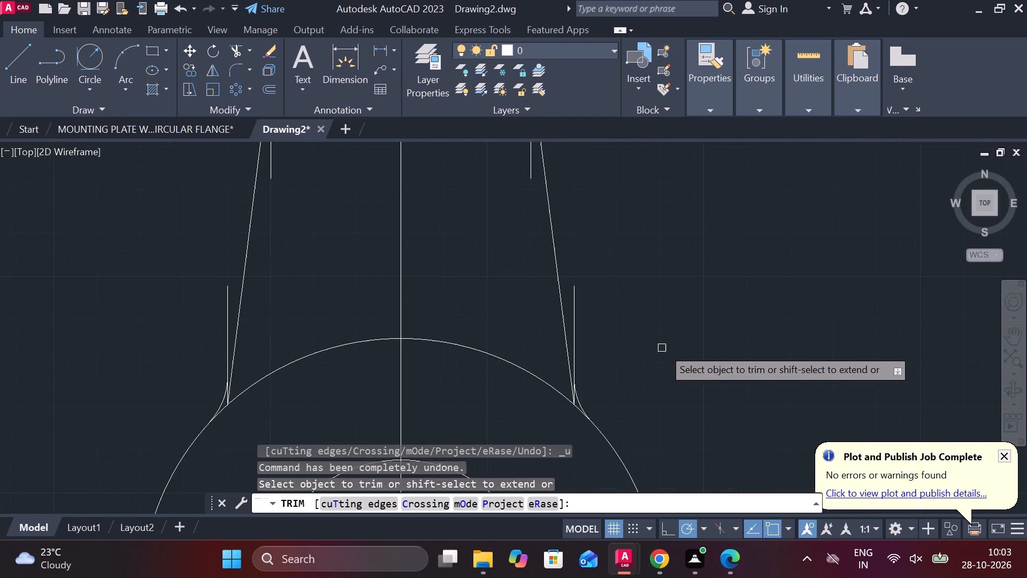
middle_click_drag(621, 212, 627, 288)
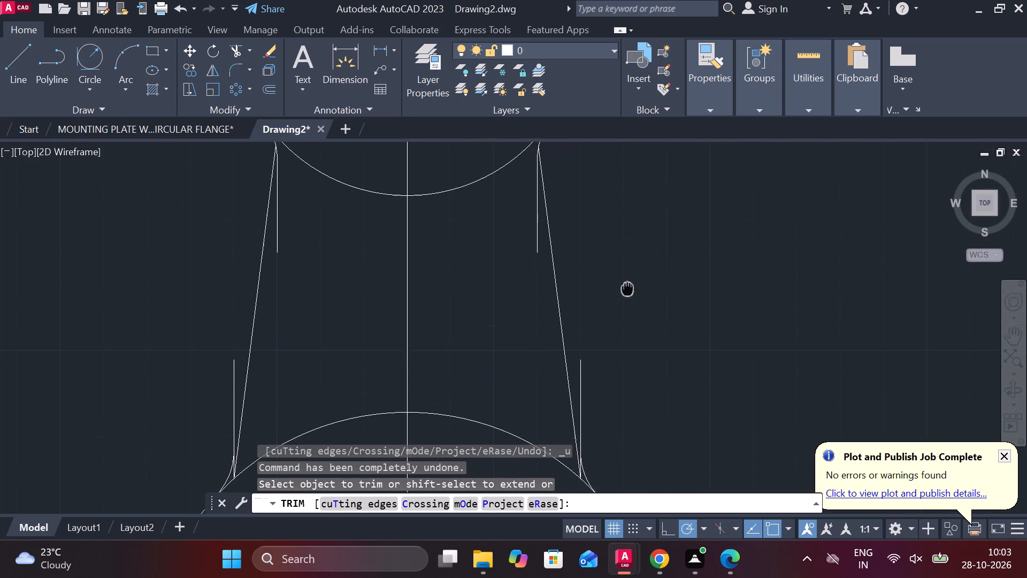
middle_click_drag(627, 288, 626, 291)
middle_click_drag(638, 320, 620, 270)
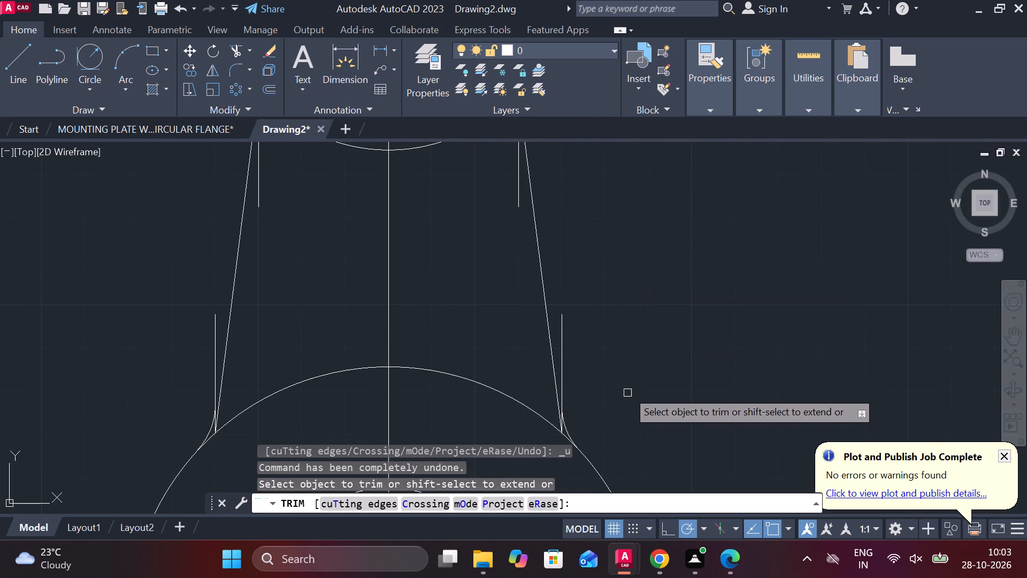
scroll(597, 433, "up", 3)
middle_click_drag(572, 424, 612, 338)
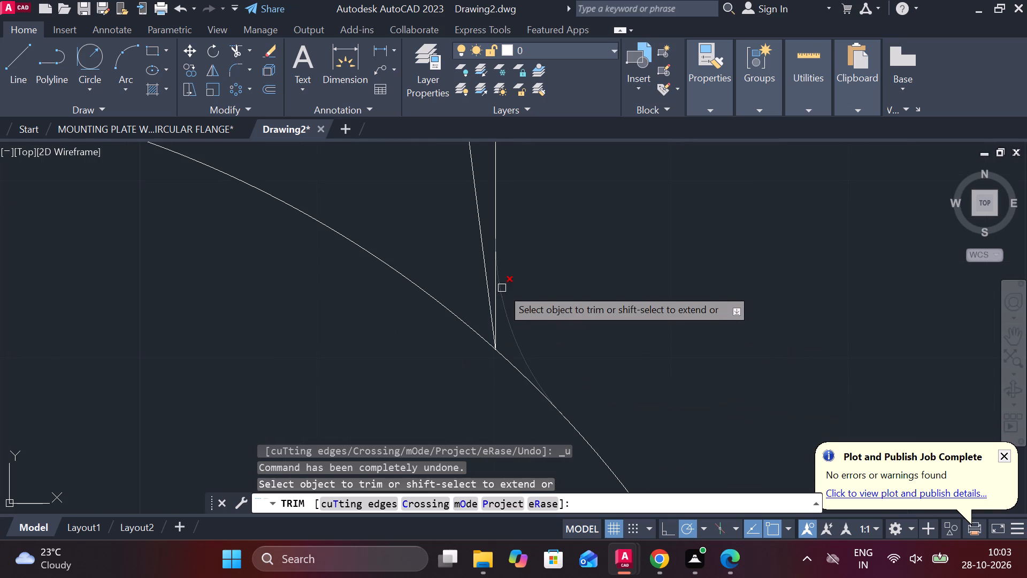
scroll(490, 285, "up", 3)
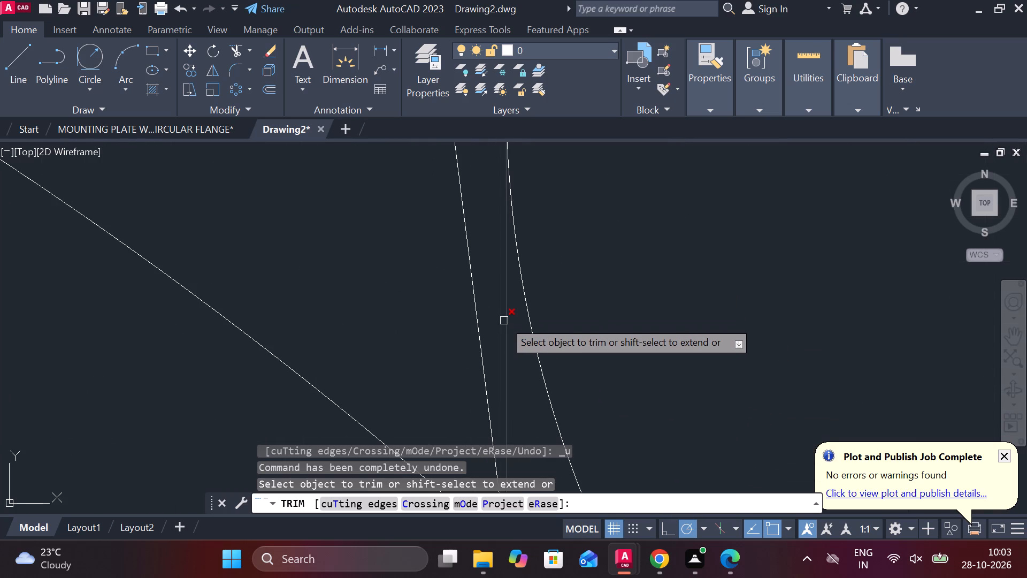
scroll(504, 321, "down", 2)
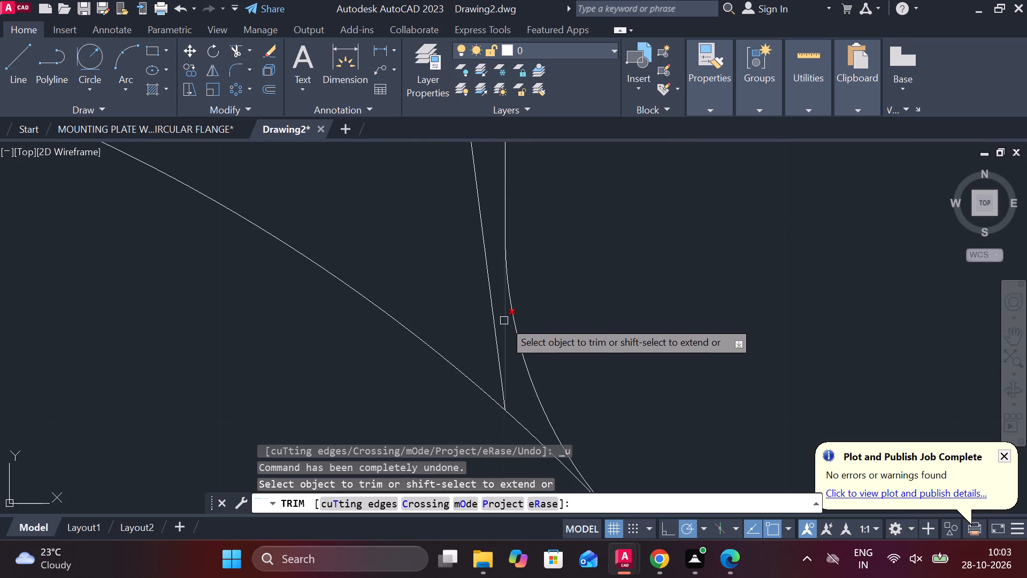
scroll(561, 237, "down", 3)
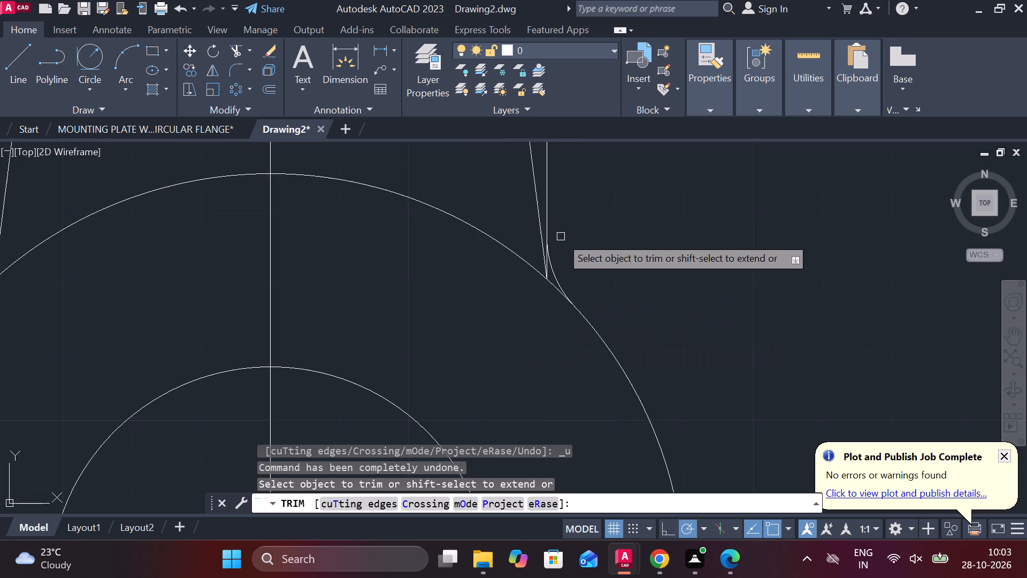
middle_click_drag(561, 237, 544, 390)
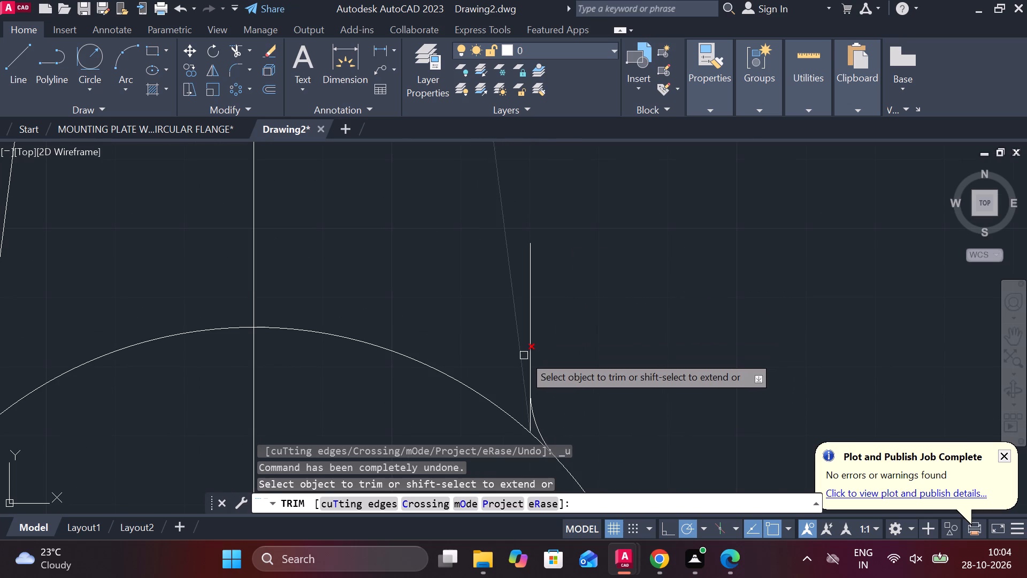
scroll(524, 355, "down", 4)
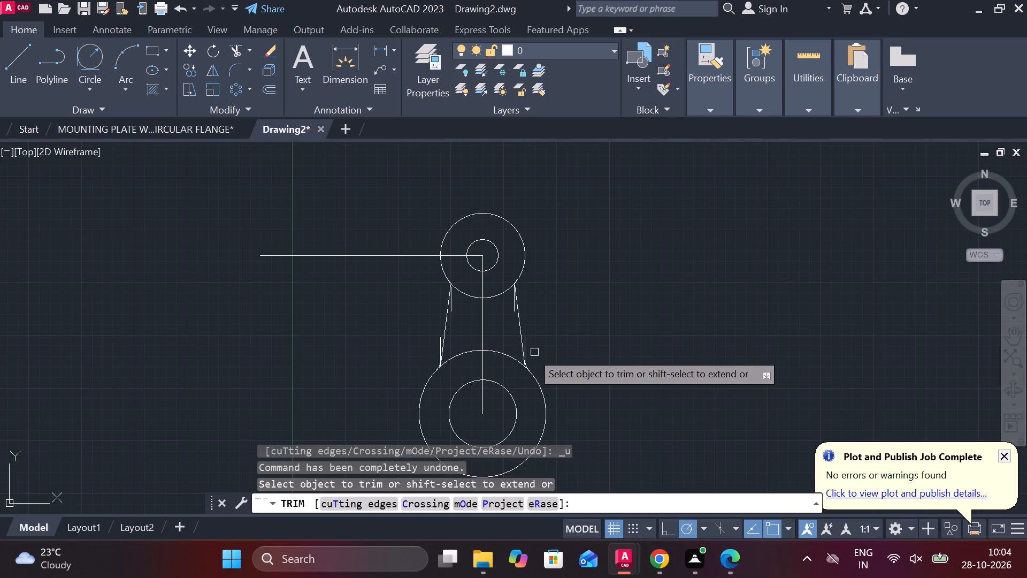
scroll(425, 366, "up", 3)
middle_click_drag(573, 356, 547, 417)
middle_click_drag(541, 290, 531, 361)
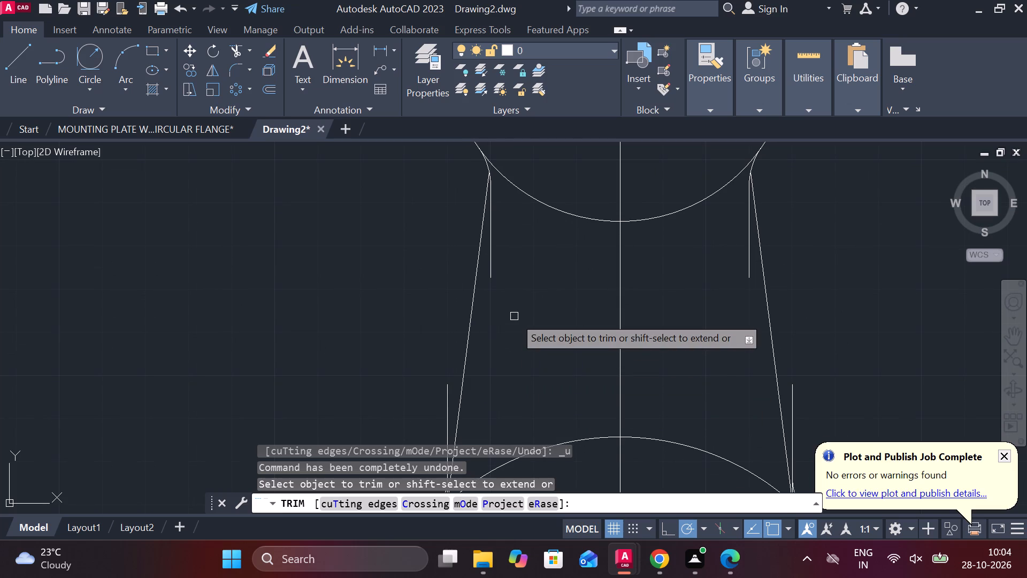
middle_click_drag(515, 378, 548, 231)
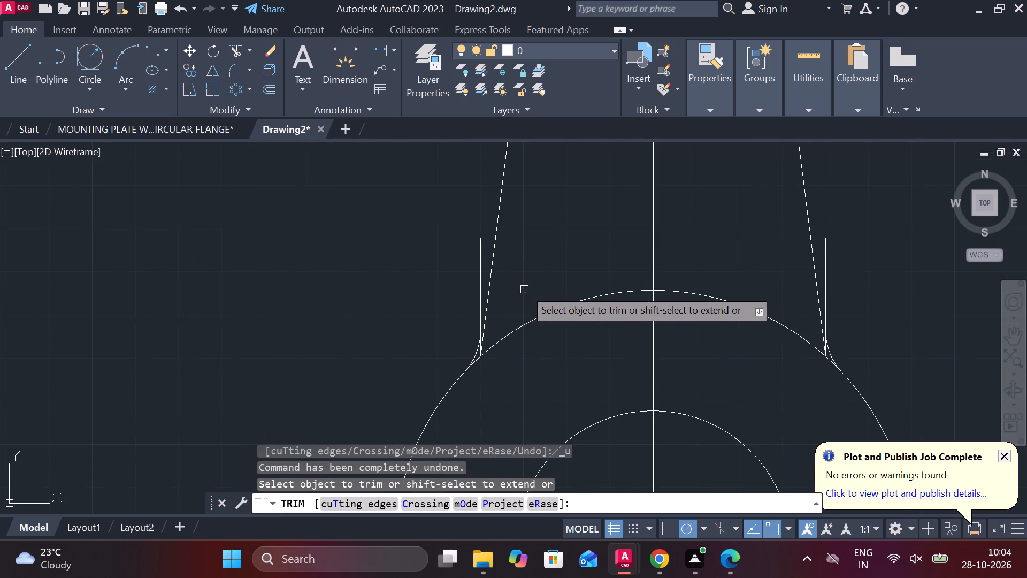
scroll(475, 337, "up", 3)
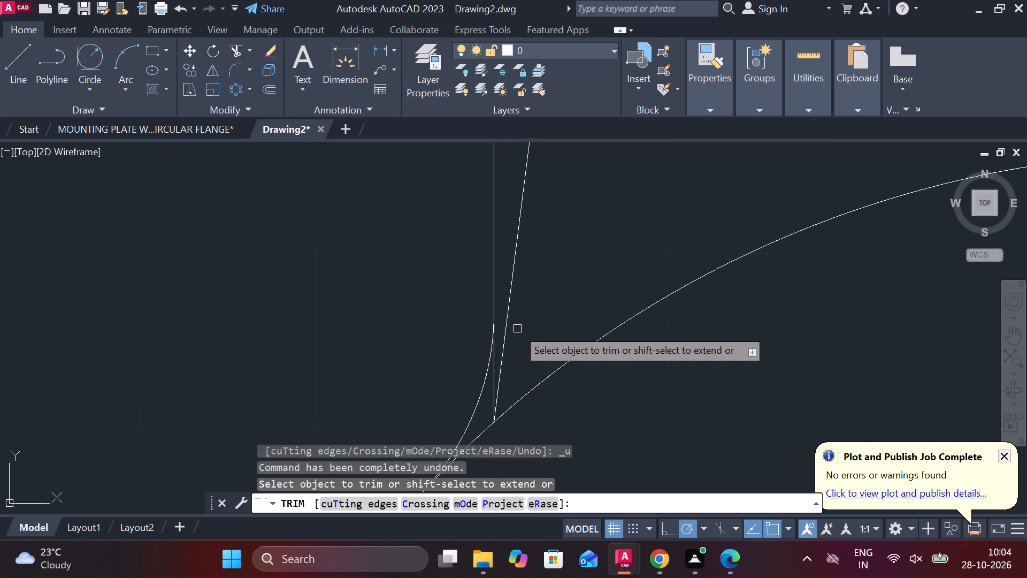
scroll(546, 289, "down", 2)
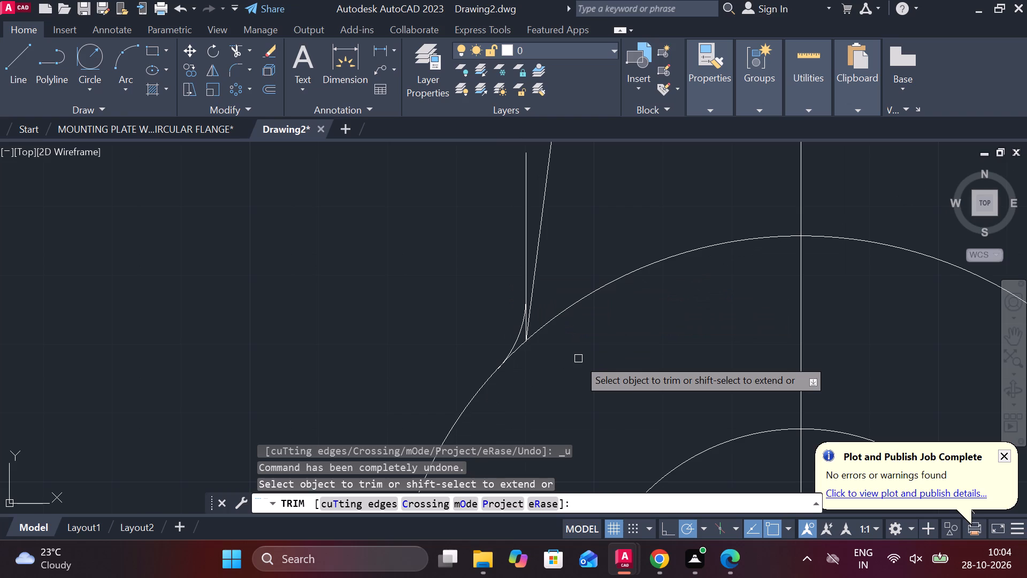
scroll(578, 359, "down", 4)
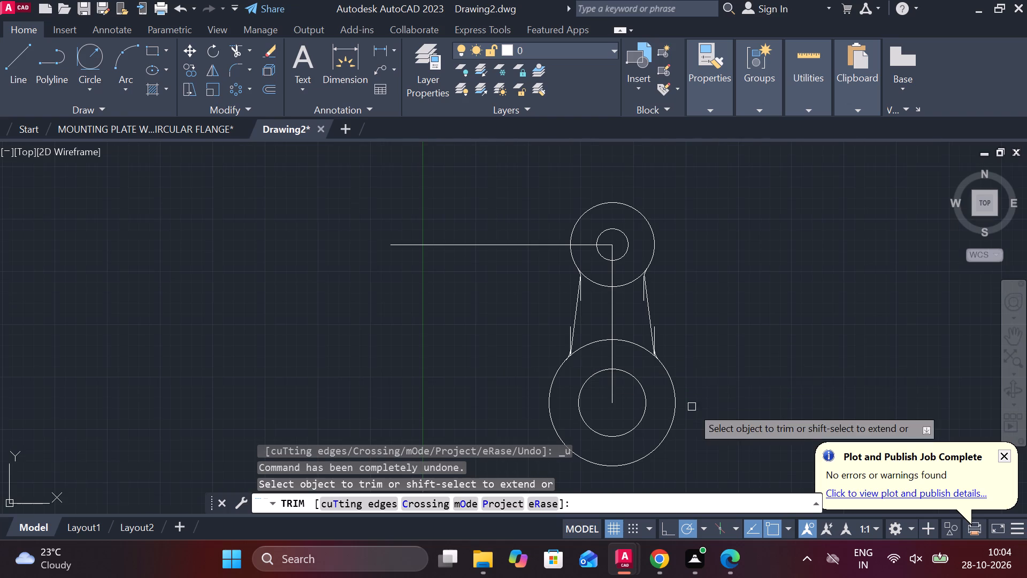
scroll(680, 363, "up", 1)
key("Escape")
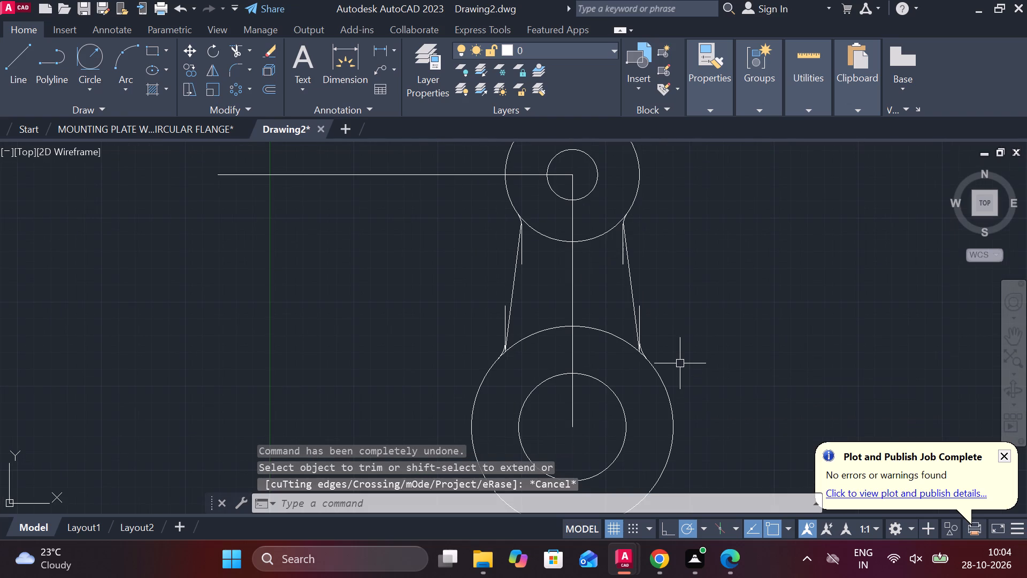
Offset the left and right slanted web lines inward by 12.
scroll(577, 287, "up", 2)
middle_click_drag(577, 287, 565, 340)
left_click(401, 315)
key("Escape")
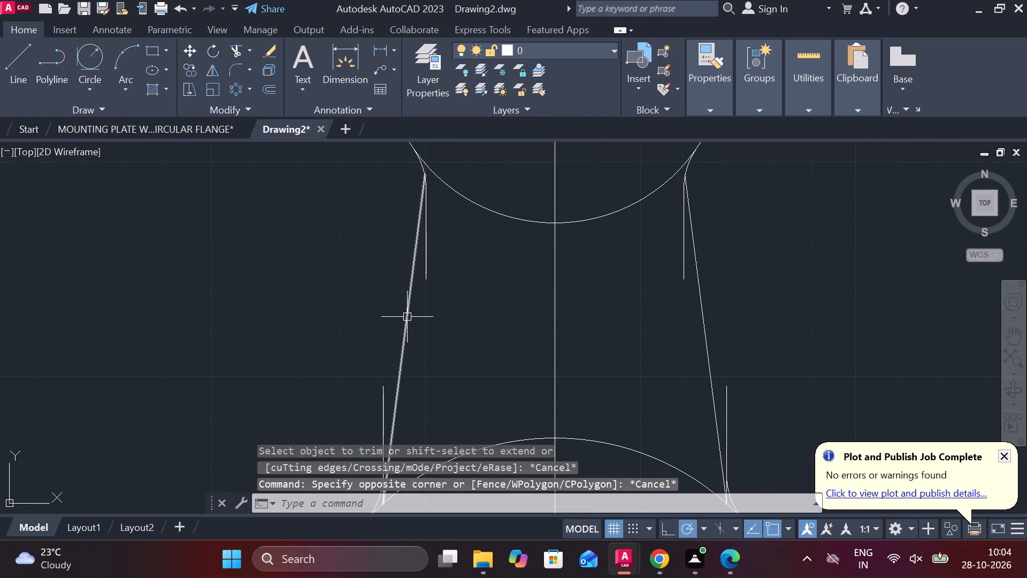
double_click(406, 316)
key("o")
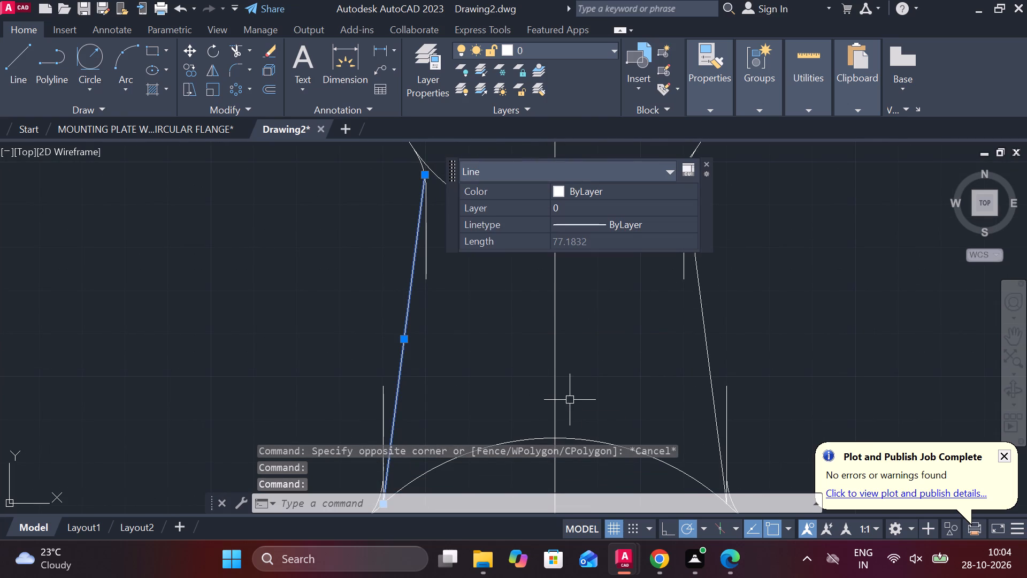
key("Return")
key("Return")
type("12")
key("space")
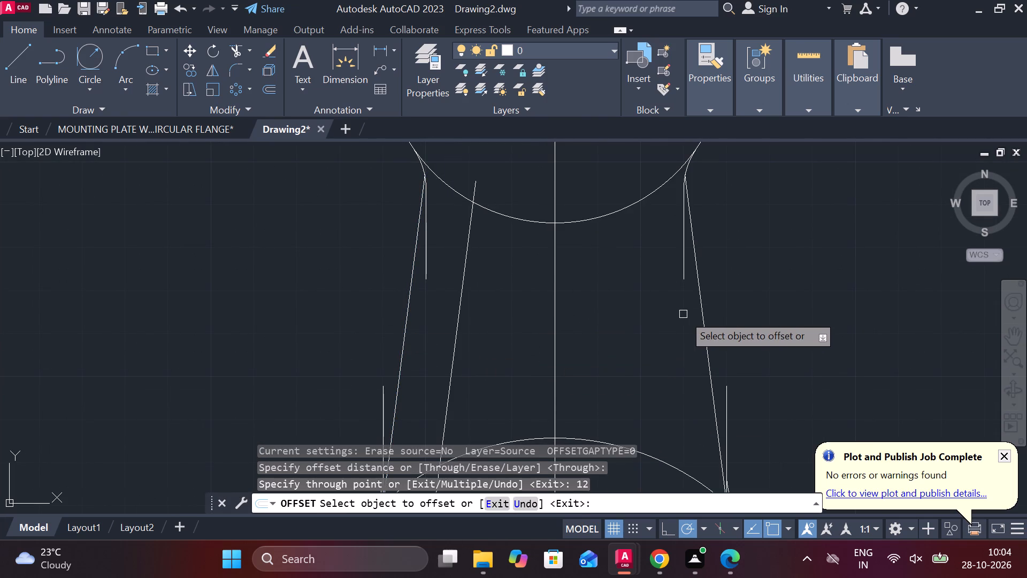
left_click(698, 303)
type("12")
key("space")
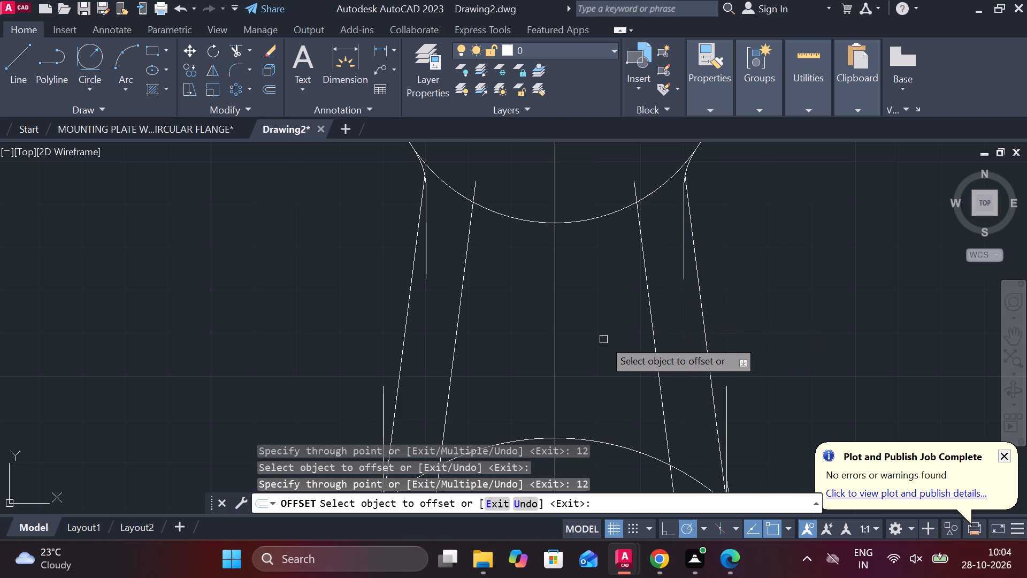
key("Escape")
Trim the 120 and 80 circle segments lying between the outer web outline and the inner offset lines on both sides.
middle_click_drag(602, 350, 599, 262)
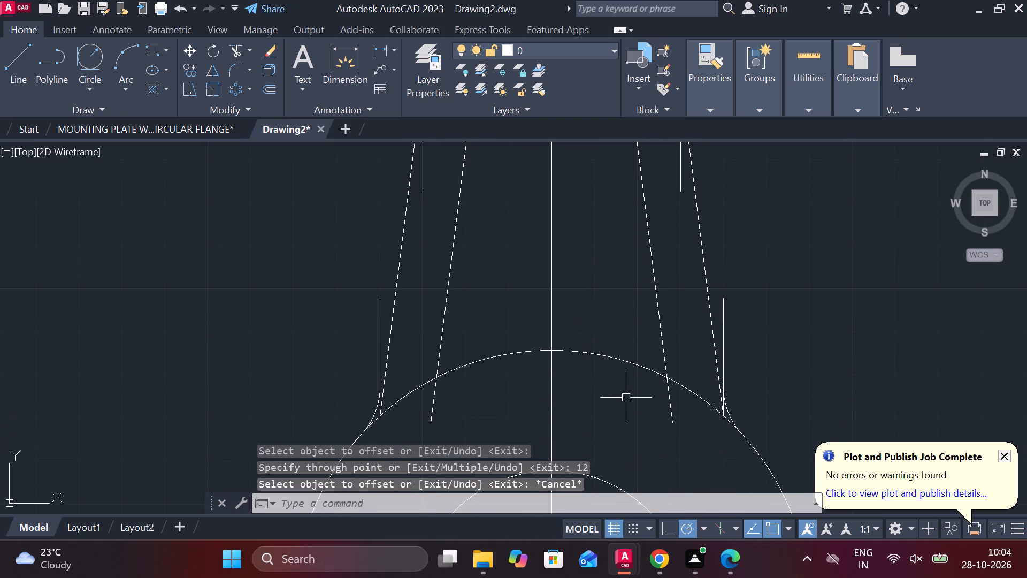
type("tr")
key("space")
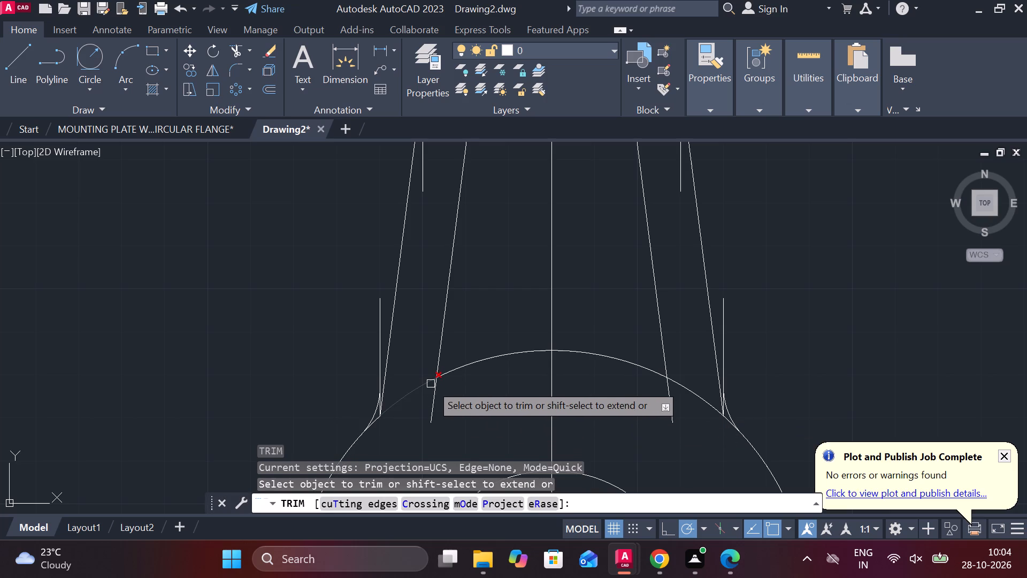
left_click(431, 384)
left_click(679, 384)
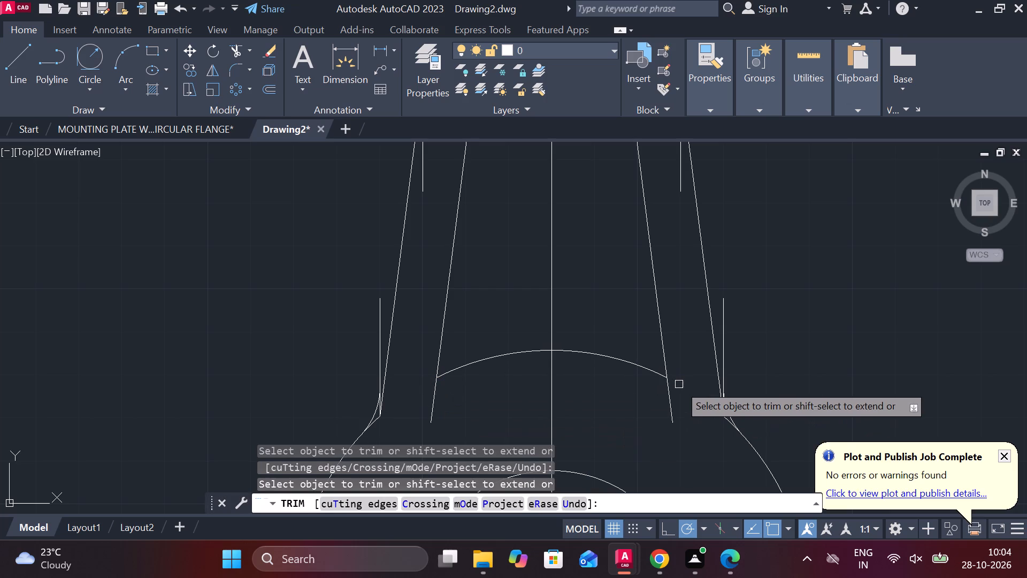
middle_click_drag(627, 309, 636, 499)
left_click(465, 294)
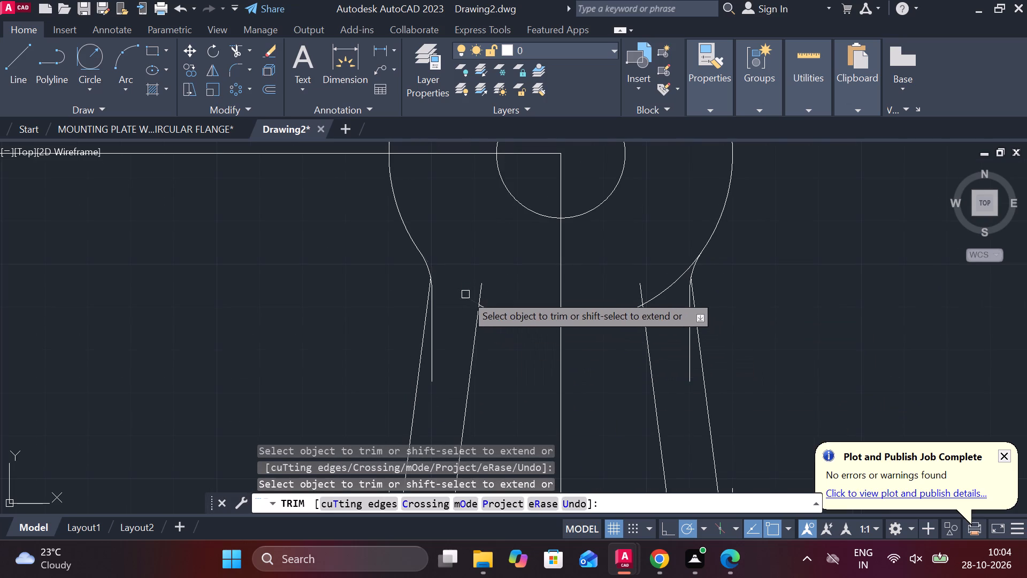
left_click(655, 300)
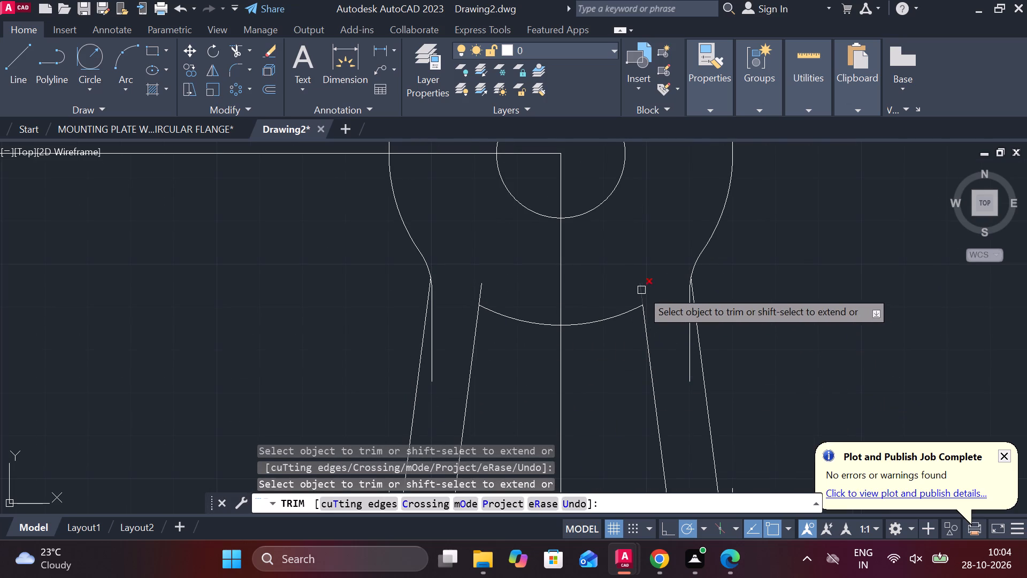
Trim the upper ends of both inner offset lines that project past the 80 circle's arc.
left_click(641, 290)
left_click(478, 284)
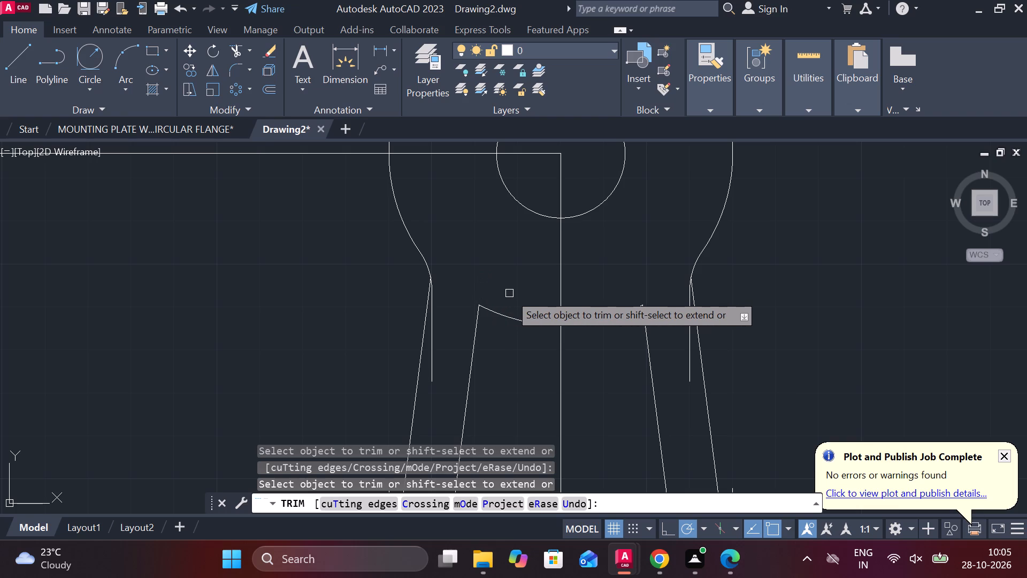
key("Escape")
Fillet both upper corners between the inner offset lines and the 80 circle's arc with radius 4.
type("f r")
key("space")
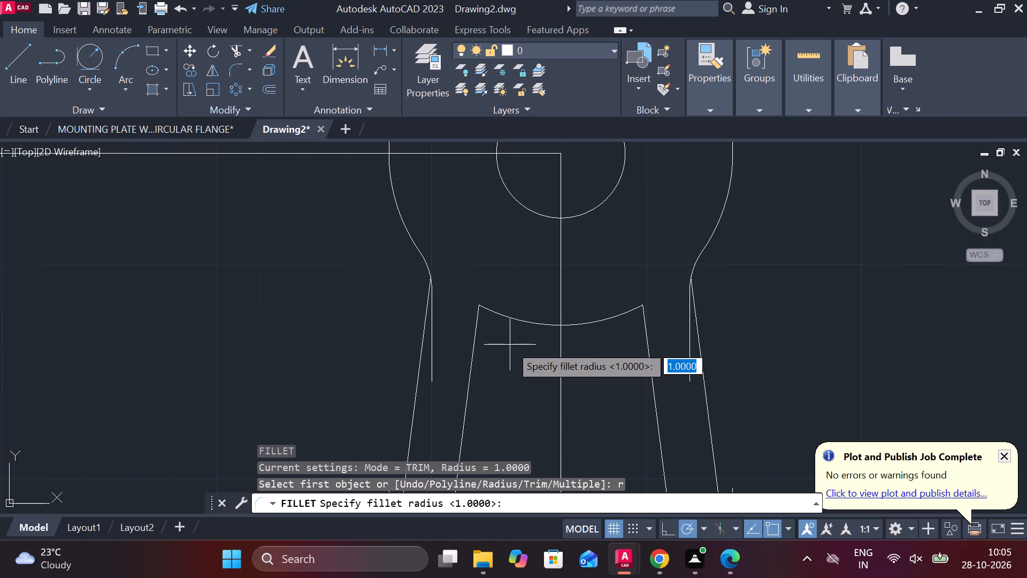
type("4")
key("space")
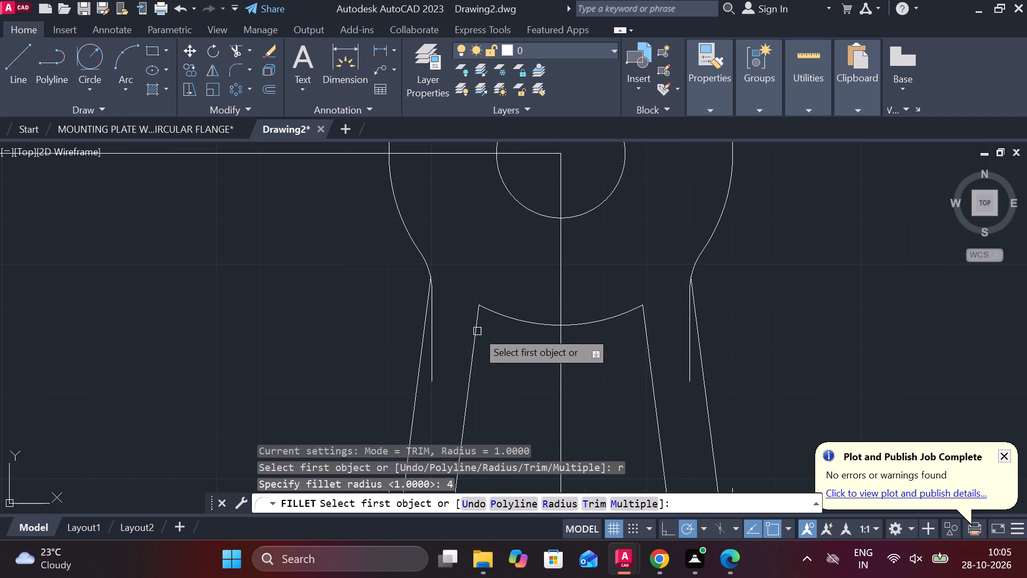
left_click(473, 329)
left_click(516, 318)
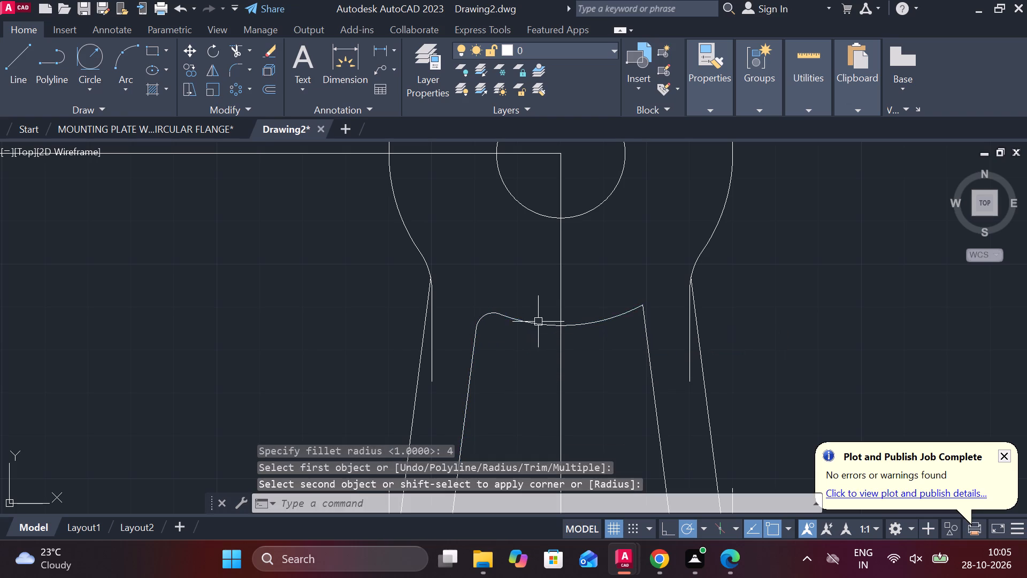
key("space")
left_click(613, 319)
left_click(643, 333)
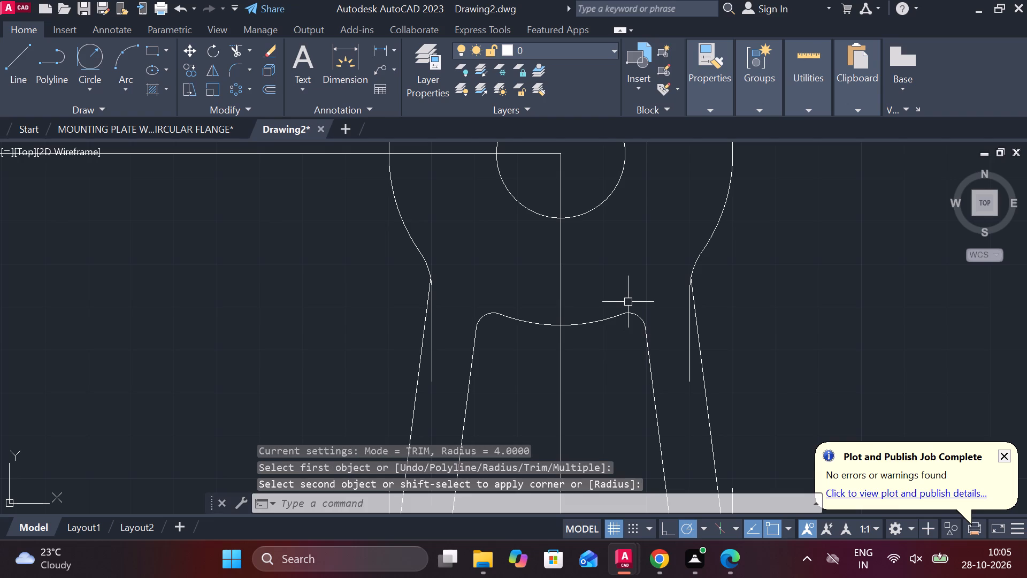
key("Escape")
Extend the 80 circle's lower arc on both sides of the vertical centre line, past the pocket's upper fillets to the circle's remaining outline.
type("ex")
key("space")
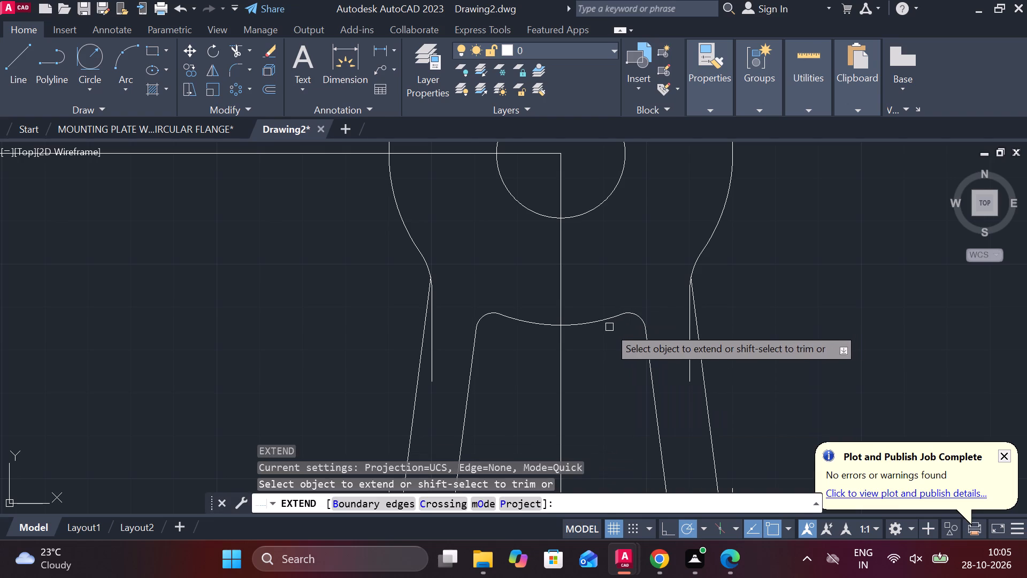
left_click(601, 318)
left_click(535, 327)
scroll(547, 348, "down", 2)
middle_click_drag(648, 374, 632, 310)
scroll(634, 319, "up", 1)
middle_click_drag(624, 345, 696, 245)
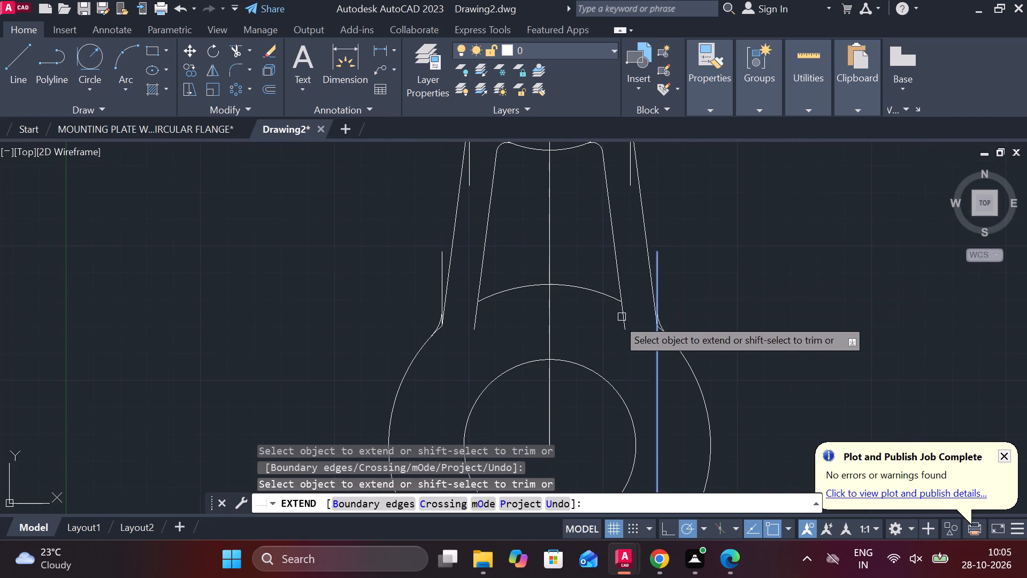
key("Escape")
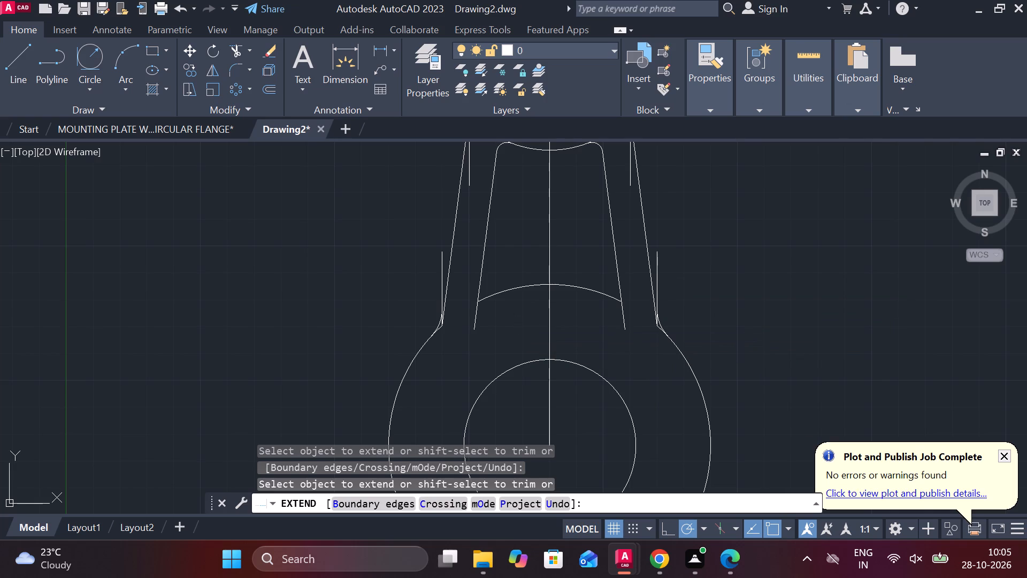
Fillet both lower pocket corners between the inner offset lines and the 120 circle's arc with radius 4.
type("f r")
key("space")
key("space")
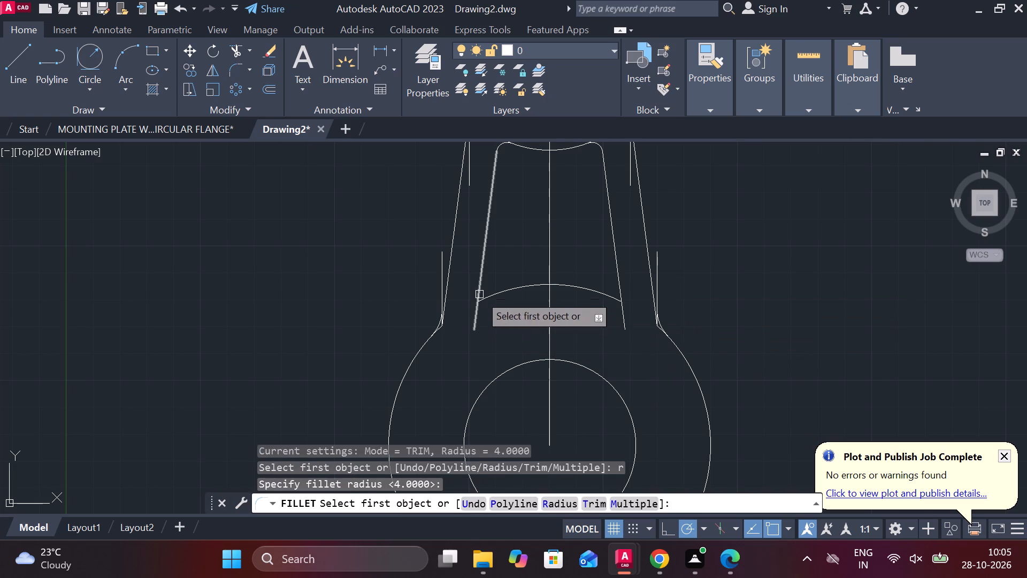
left_click(480, 282)
left_click(492, 295)
key("space")
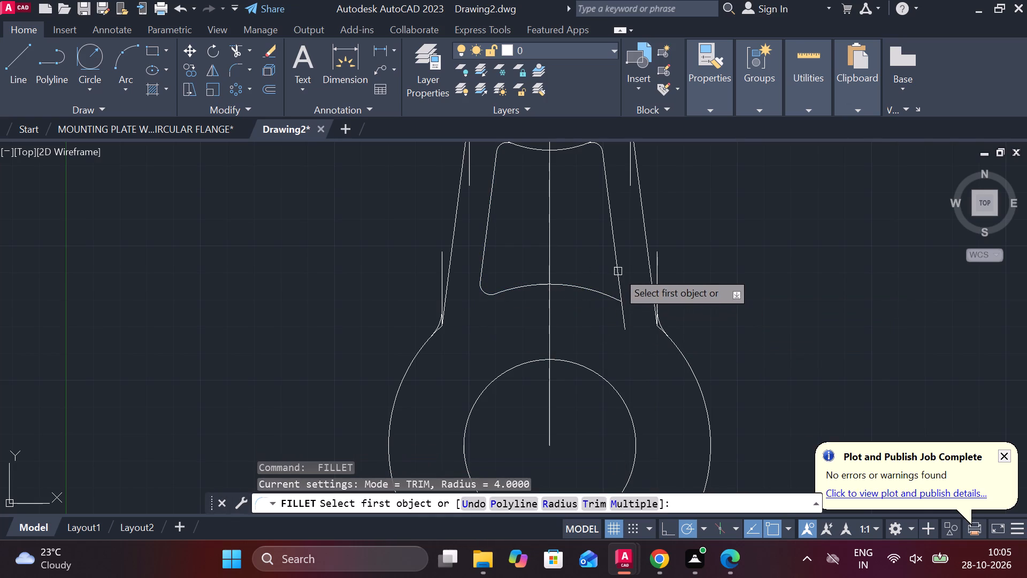
left_click(615, 270)
left_click(586, 287)
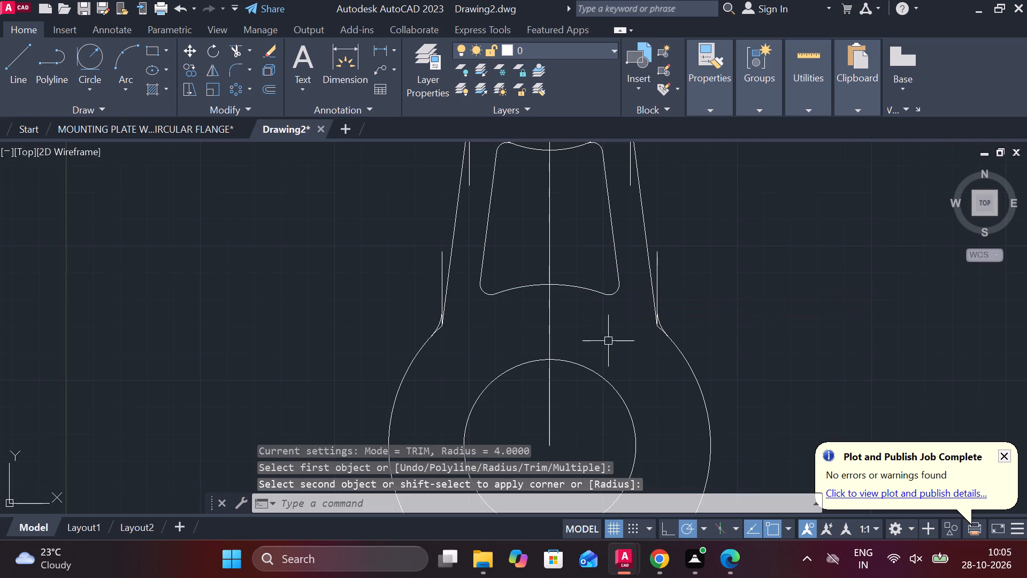
key("Escape")
Extend the 120 circle's upper arc on both sides past the pocket's lower fillets to the circle's remaining outline.
type("ex")
key("space")
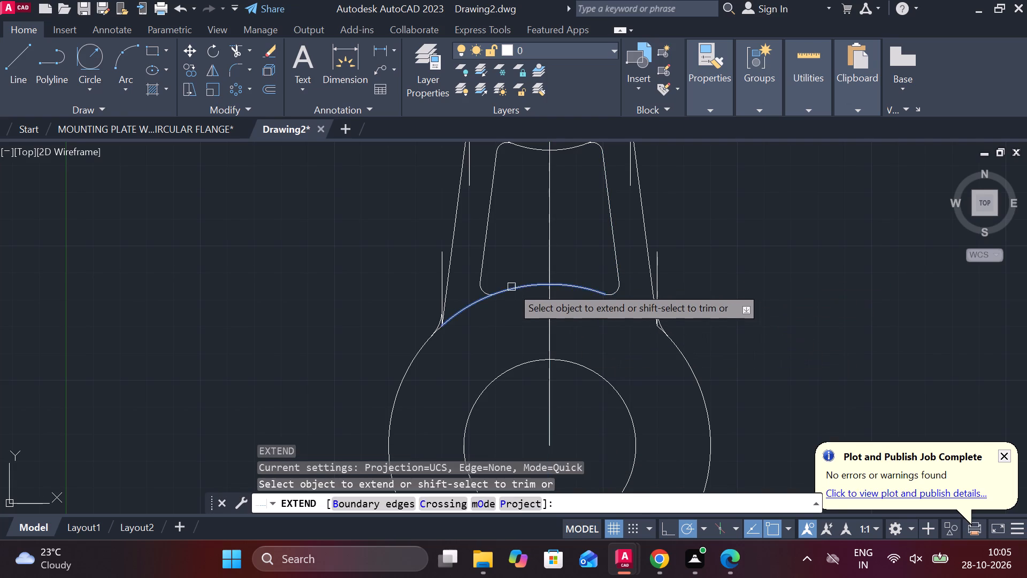
left_click(511, 285)
left_click(572, 290)
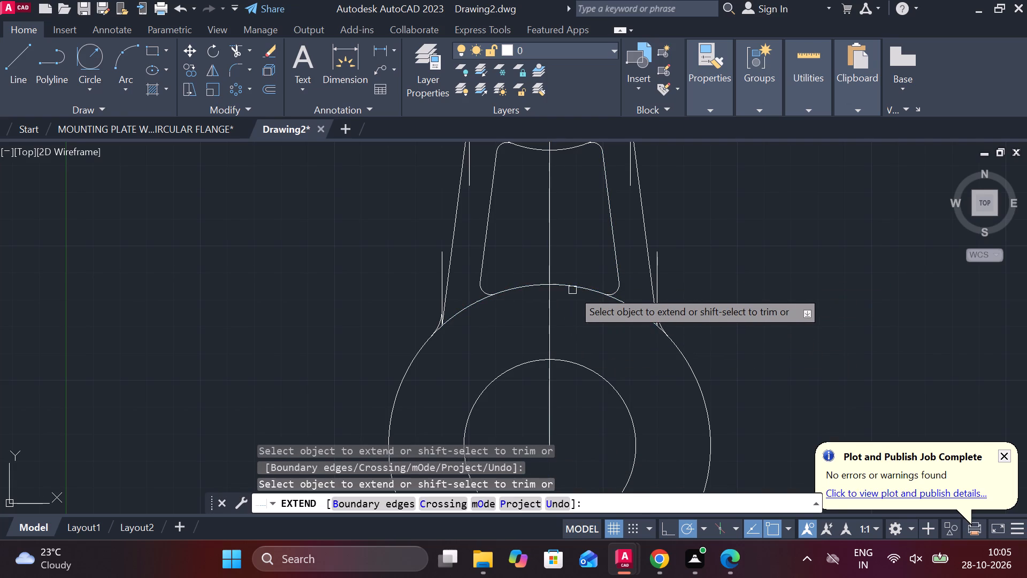
scroll(688, 310, "down", 1)
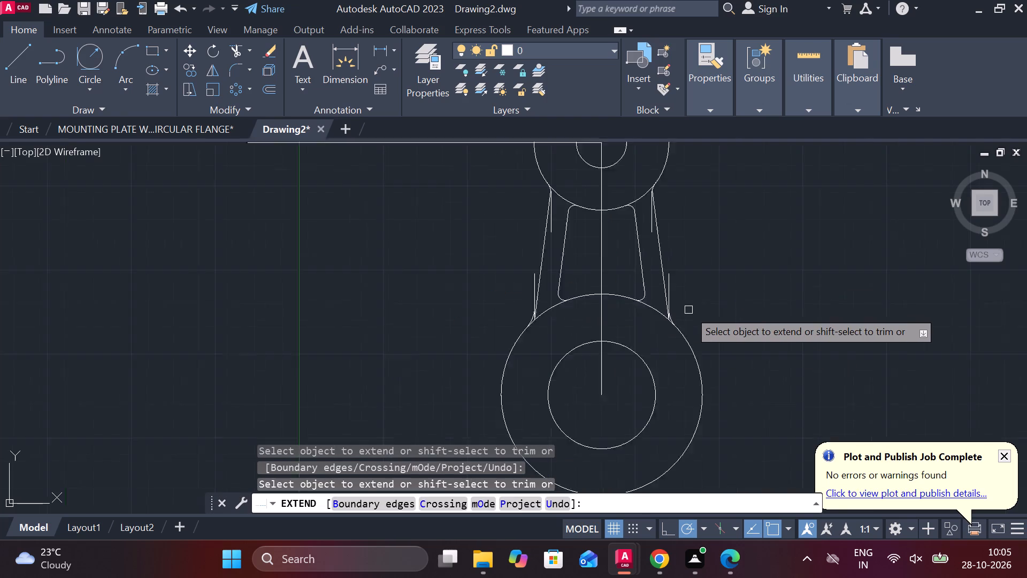
scroll(688, 310, "down", 1)
middle_click_drag(700, 310, 650, 303)
key("Escape")
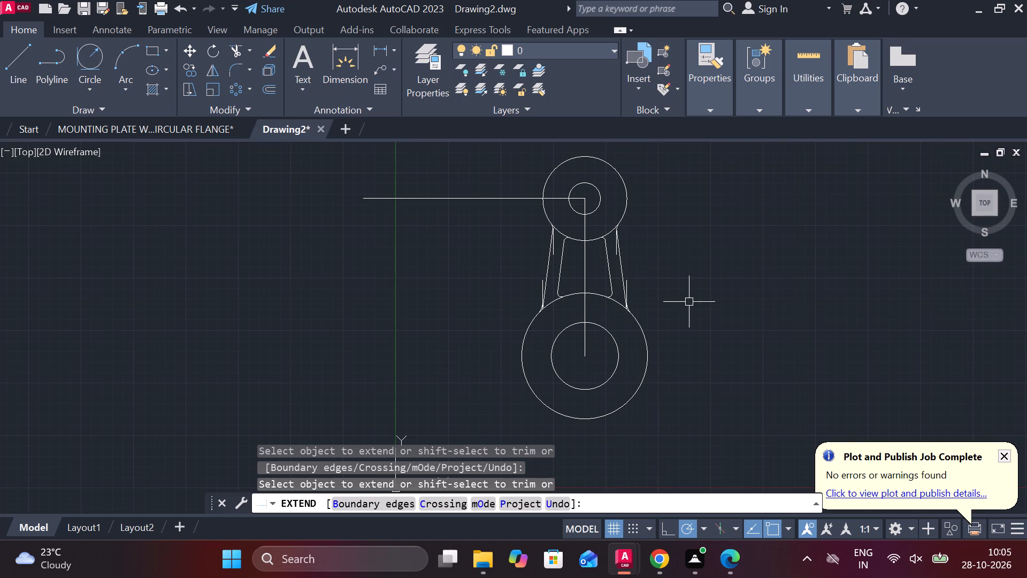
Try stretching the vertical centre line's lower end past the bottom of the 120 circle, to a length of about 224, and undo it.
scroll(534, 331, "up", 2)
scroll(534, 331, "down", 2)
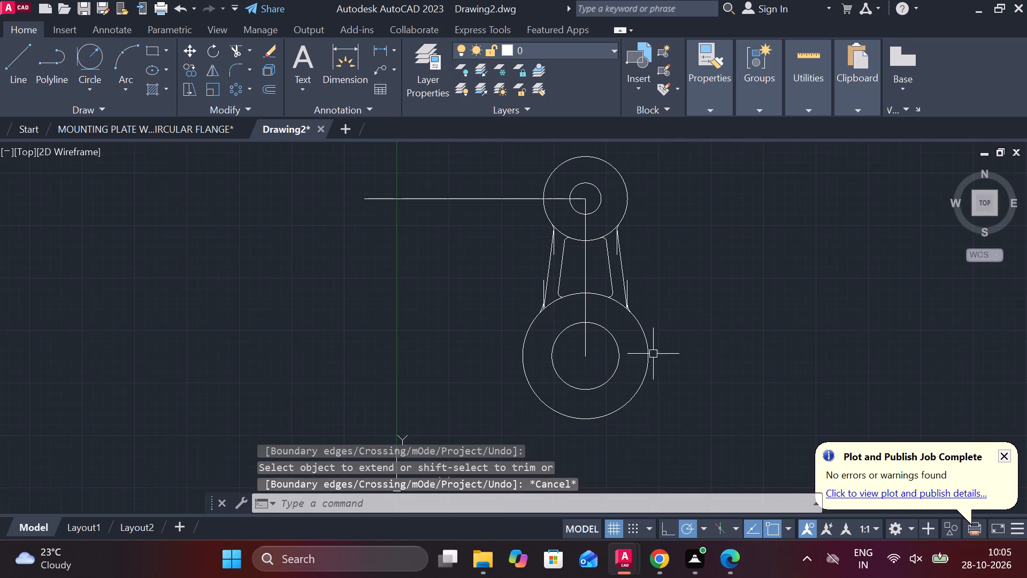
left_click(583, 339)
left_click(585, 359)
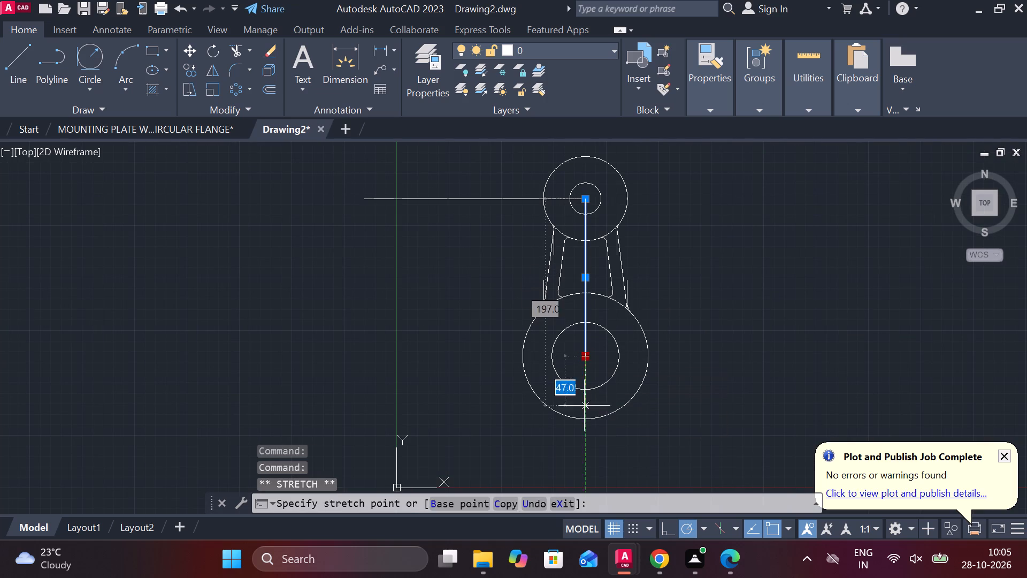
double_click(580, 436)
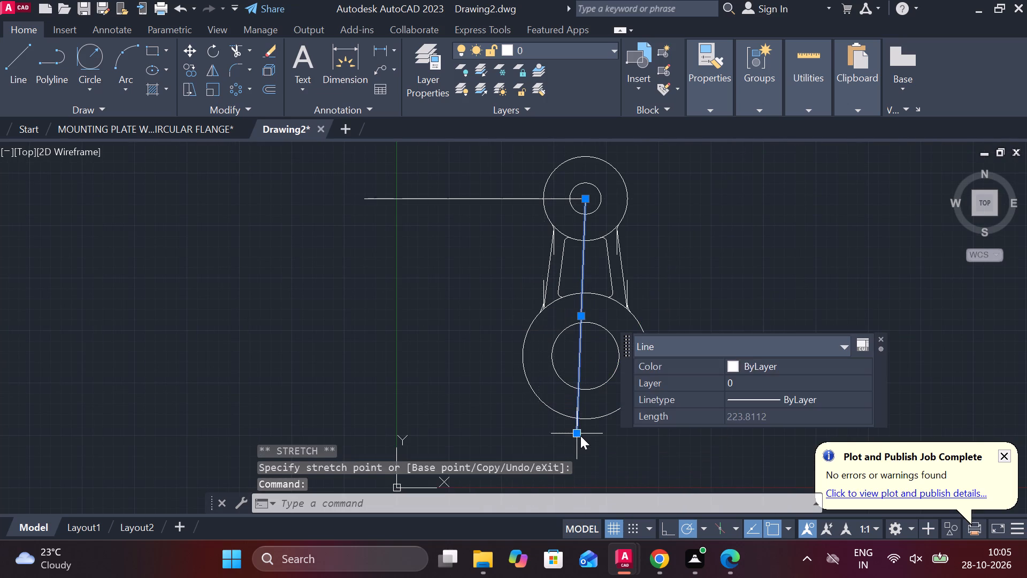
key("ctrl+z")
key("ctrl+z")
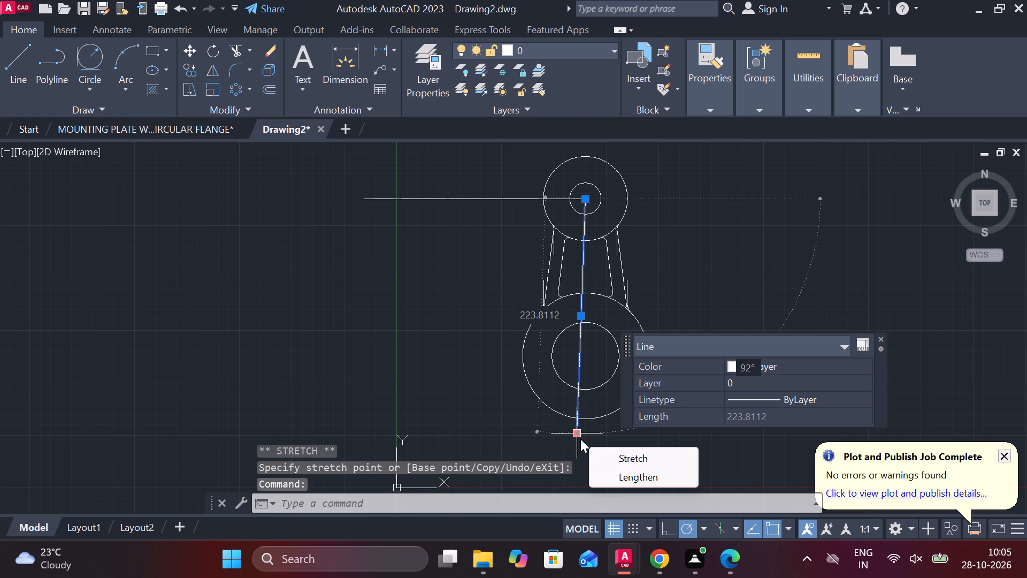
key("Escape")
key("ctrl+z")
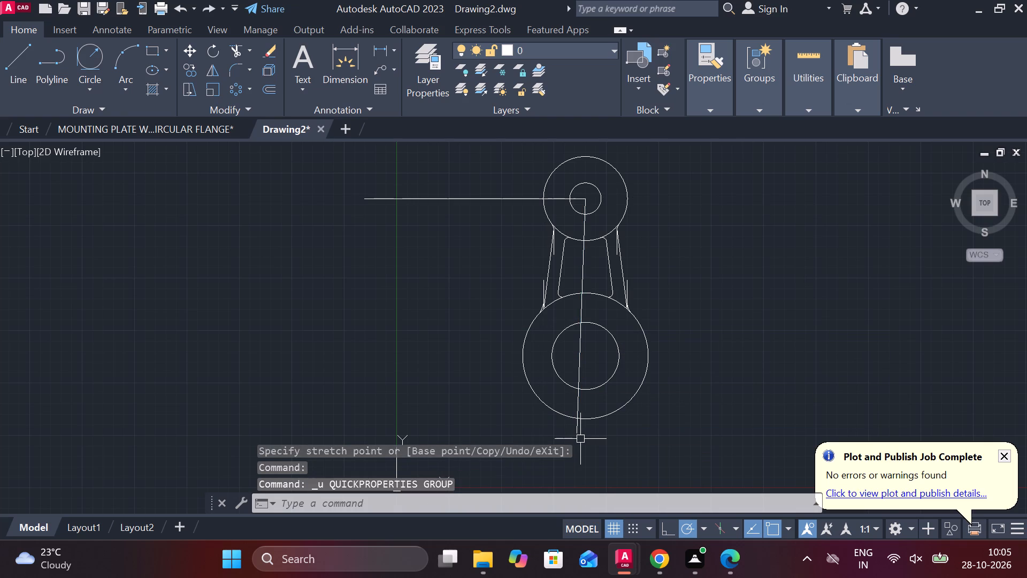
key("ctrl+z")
Lengthen the vertical centre line straight down past the bottom of the 120 circle.
left_click(588, 348)
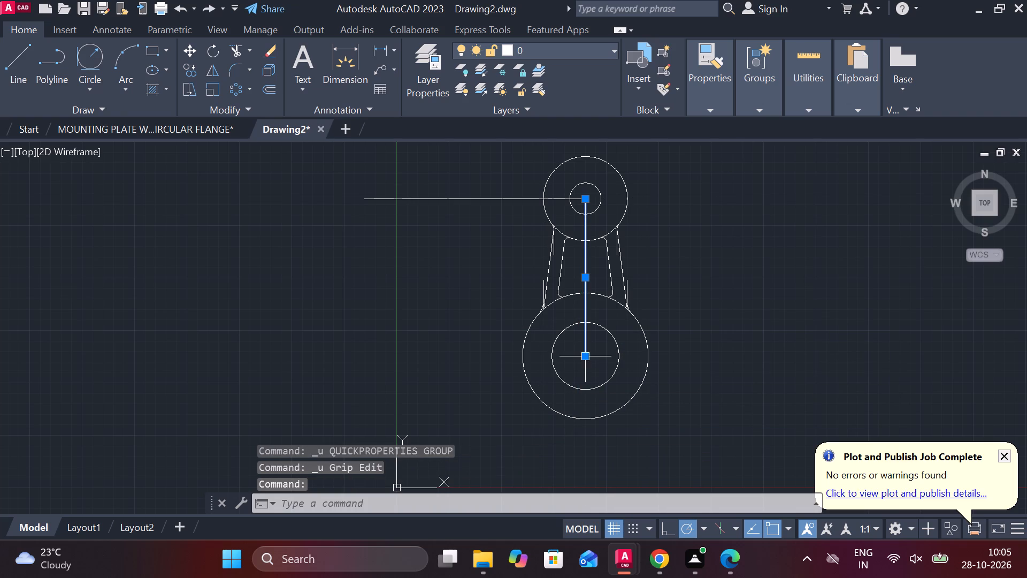
left_click(613, 394)
left_click(605, 448)
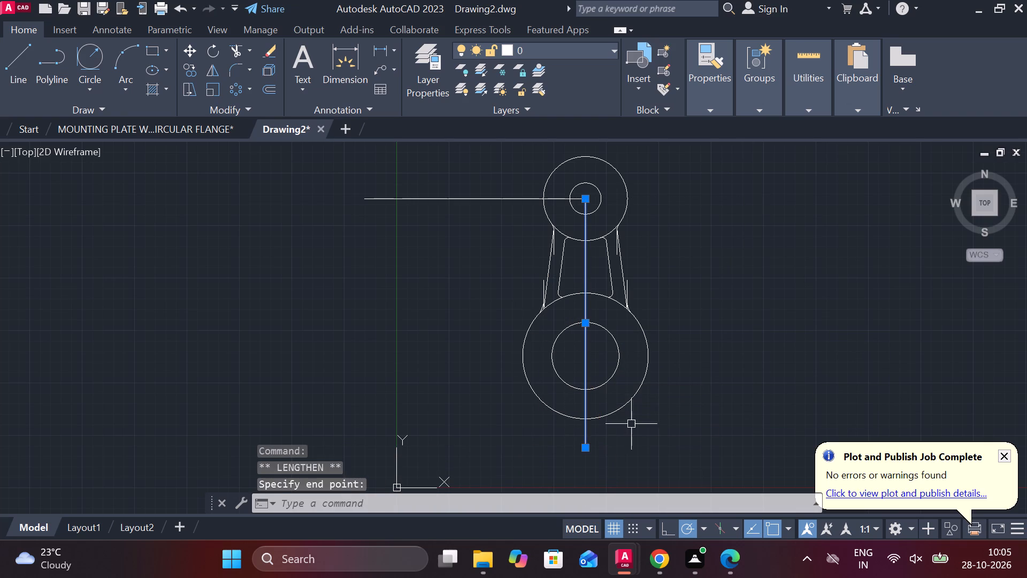
key("Escape")
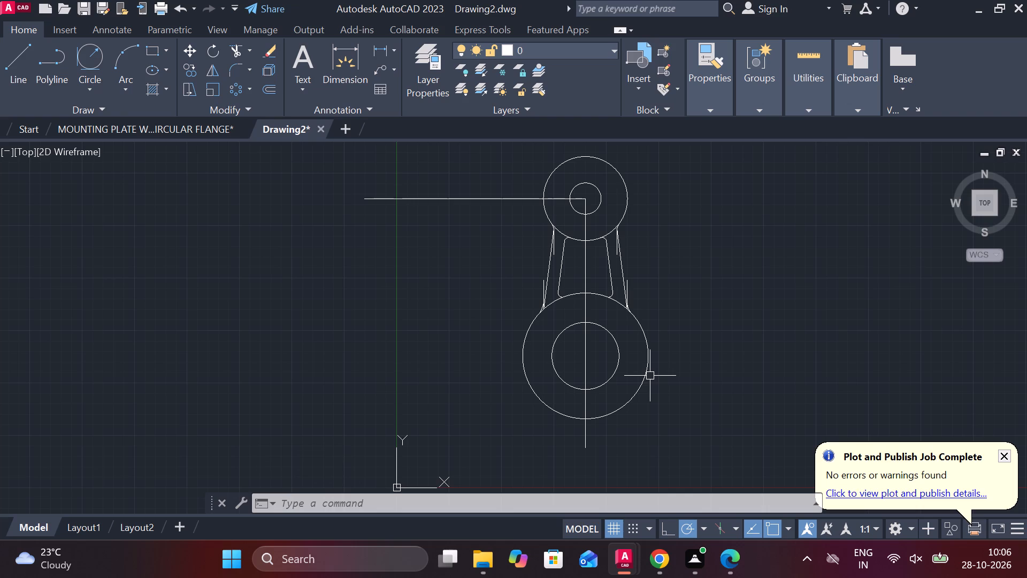
Draw an upright rectangle 8 wide and 60 high with lines, centred vertically on the horizontal centre line, to the left of the circles.
key("l")
key("Return")
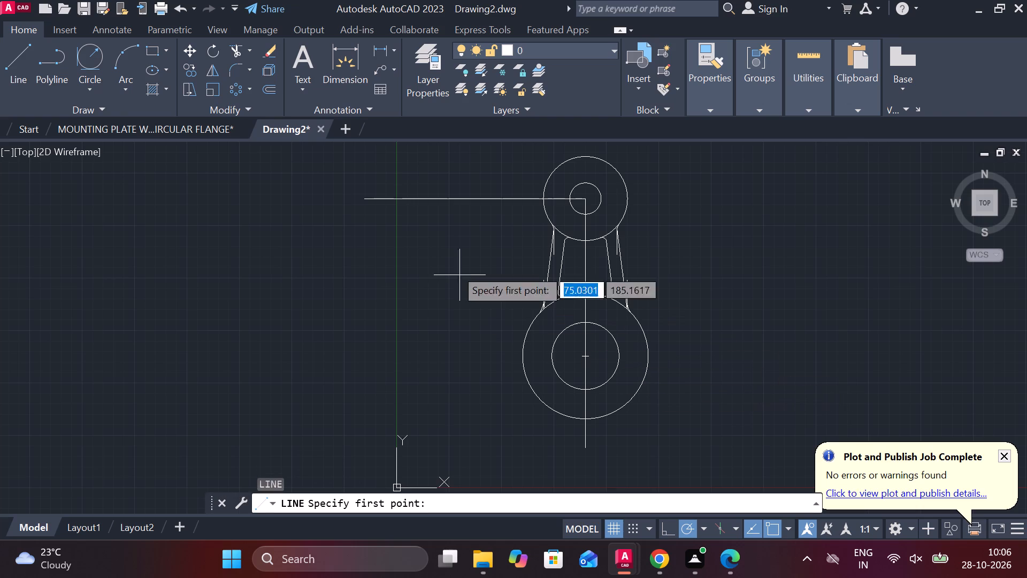
left_click(433, 200)
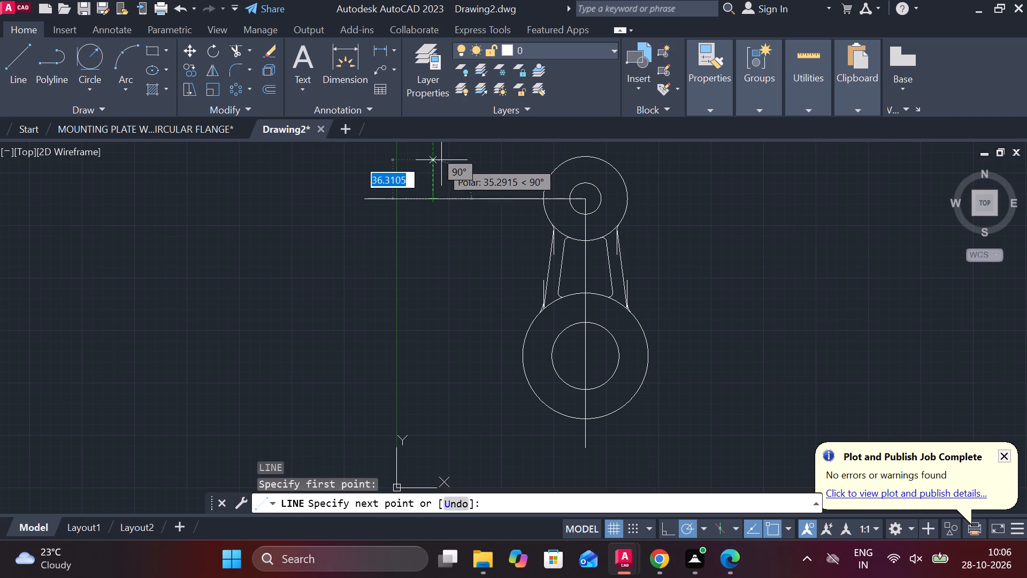
key("3")
key("0")
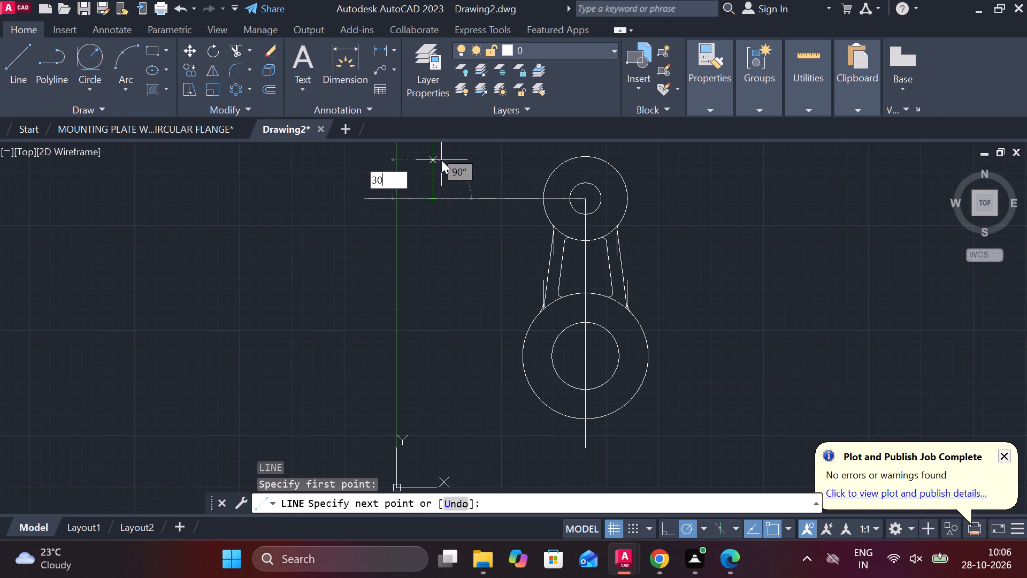
key("Return")
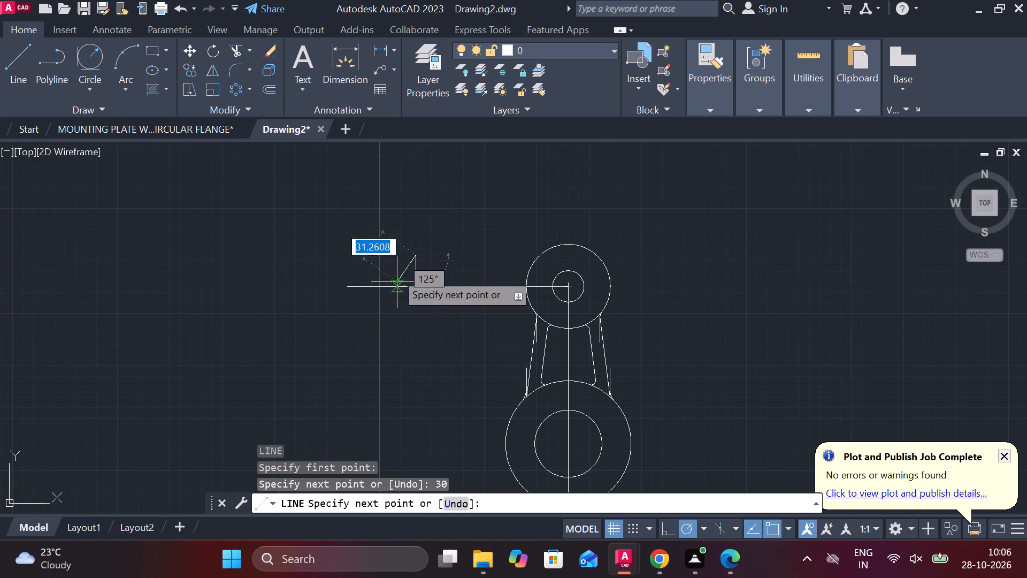
key("8")
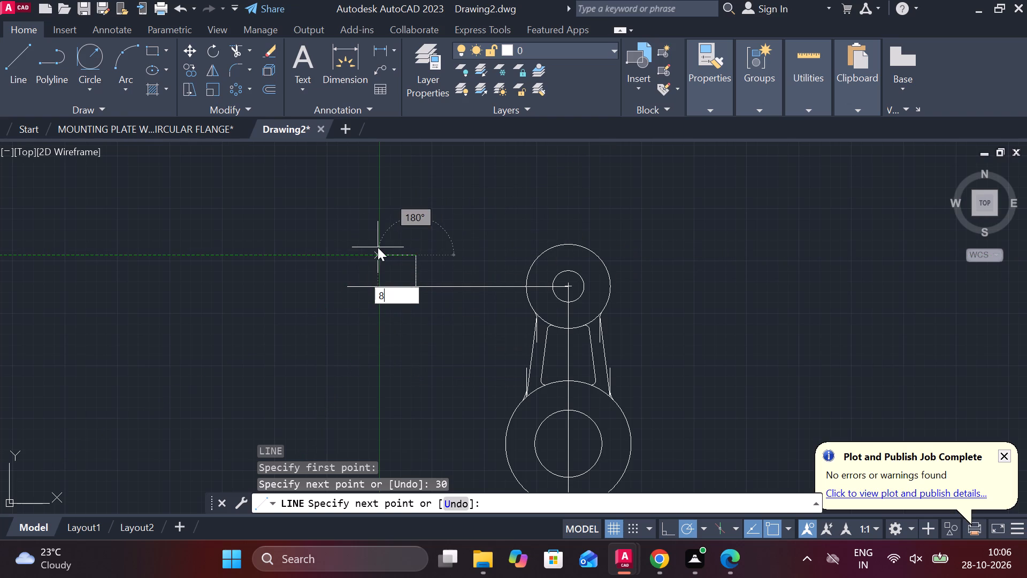
key("Return")
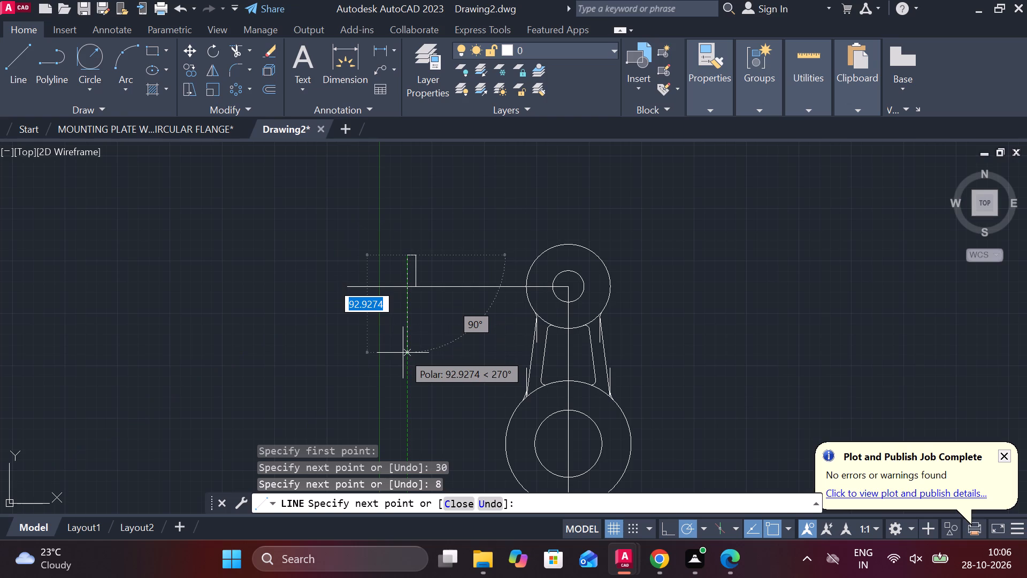
type("60")
key("Return")
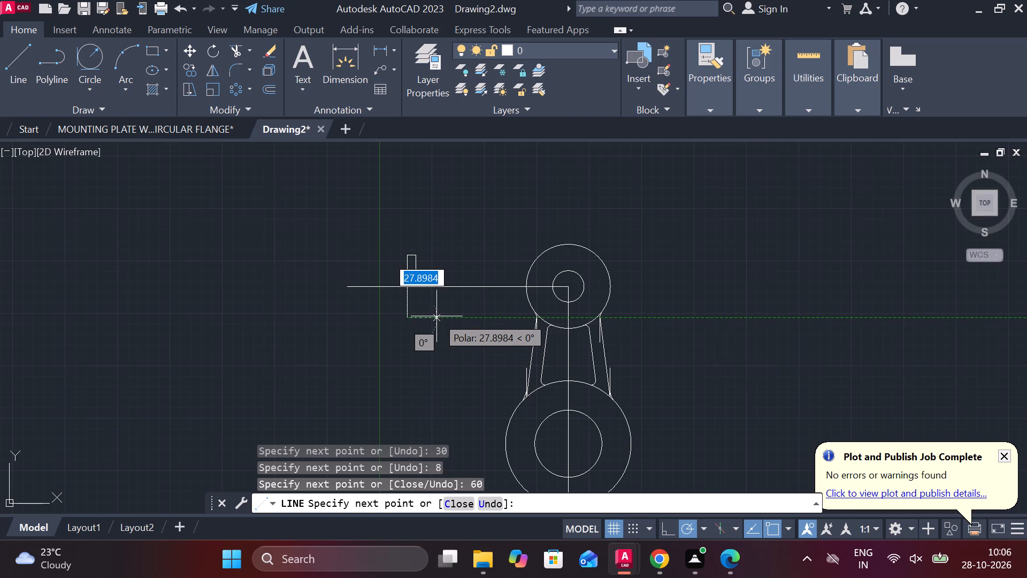
key("8")
key("space")
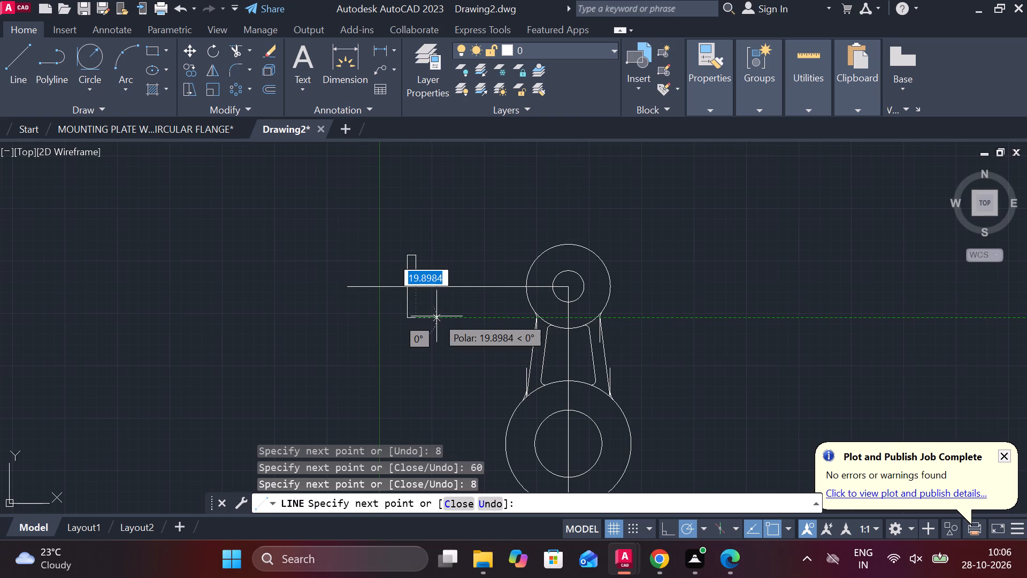
scroll(413, 290, "up", 3)
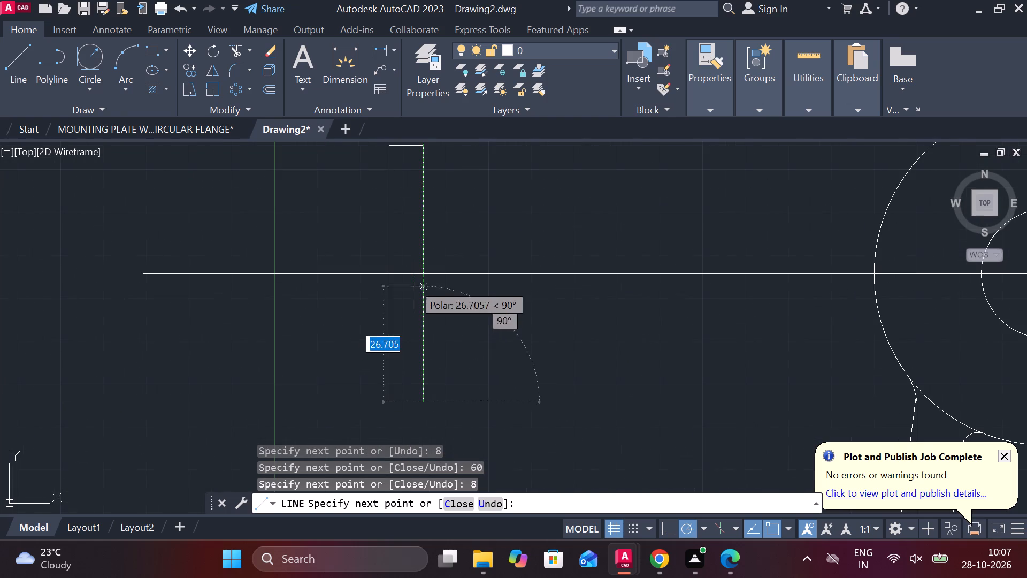
left_click(418, 270)
key("Escape")
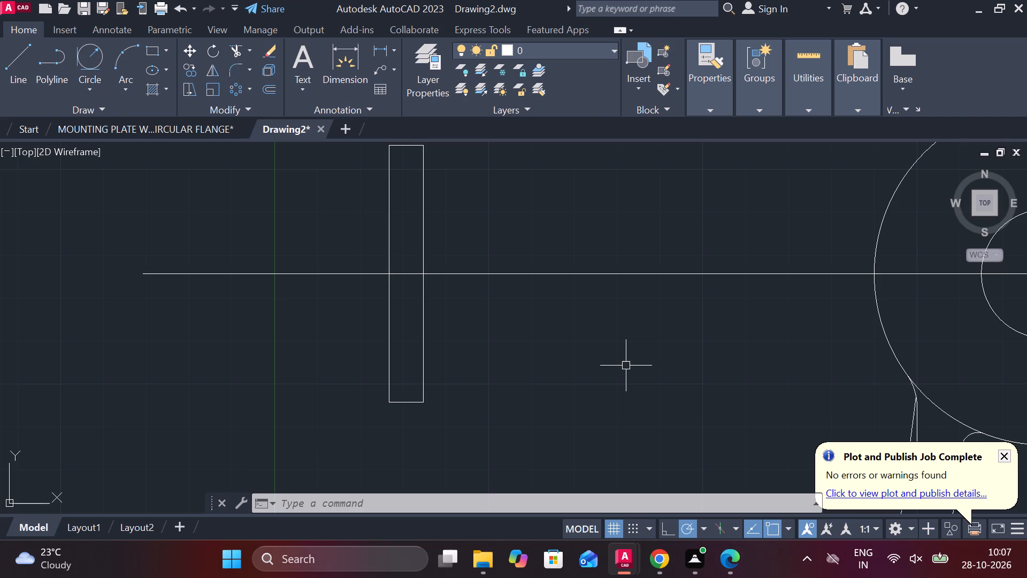
Draw a 40 by 40 square with lines against the 8×60 rectangle's outer left edge, starting 20 above the horizontal centre line.
scroll(604, 369, "down", 3)
middle_click_drag(606, 370, 573, 369)
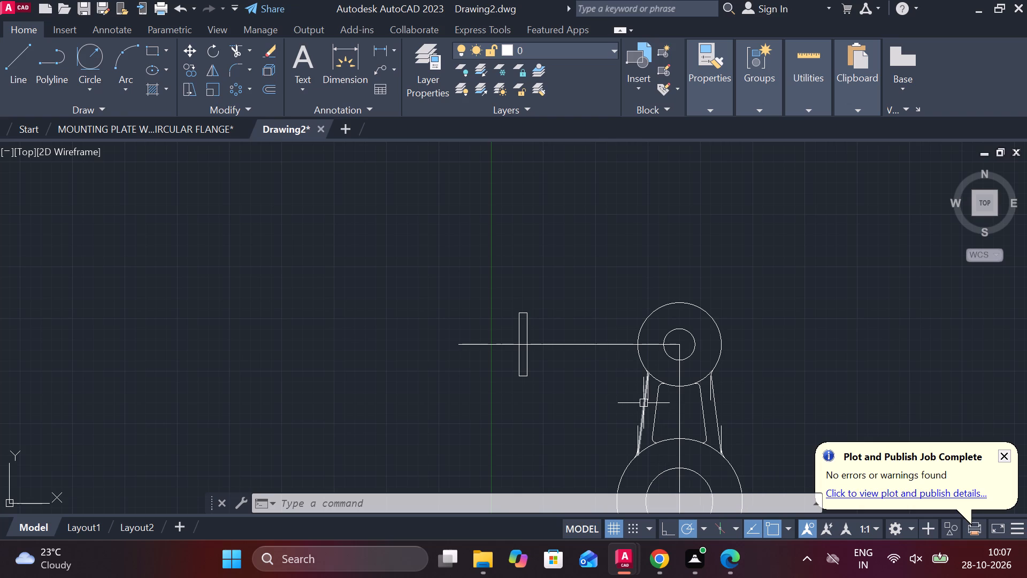
middle_click_drag(828, 344, 756, 288)
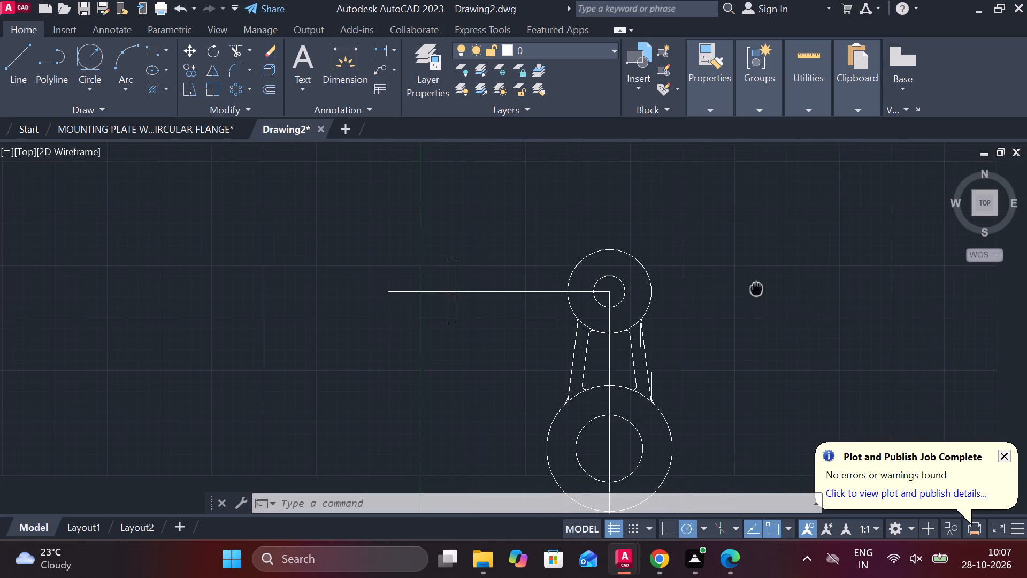
scroll(487, 272, "up", 1)
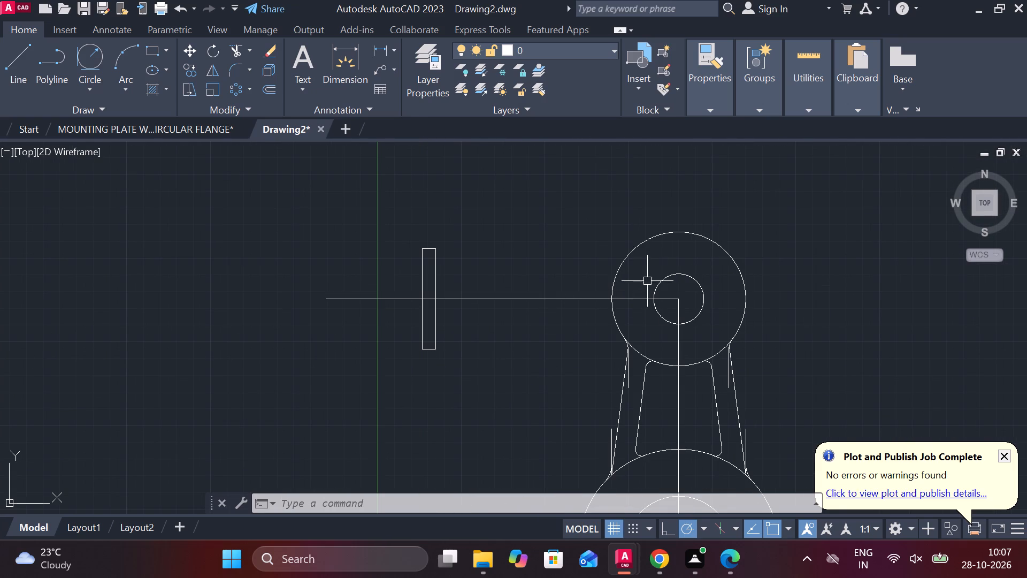
key("Escape")
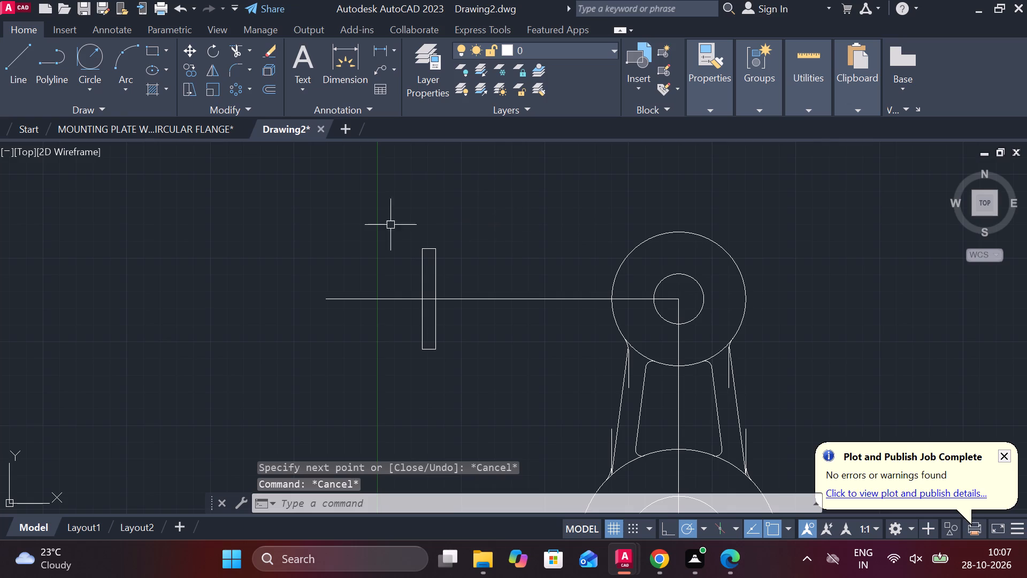
middle_click_drag(384, 231, 463, 248)
key("l")
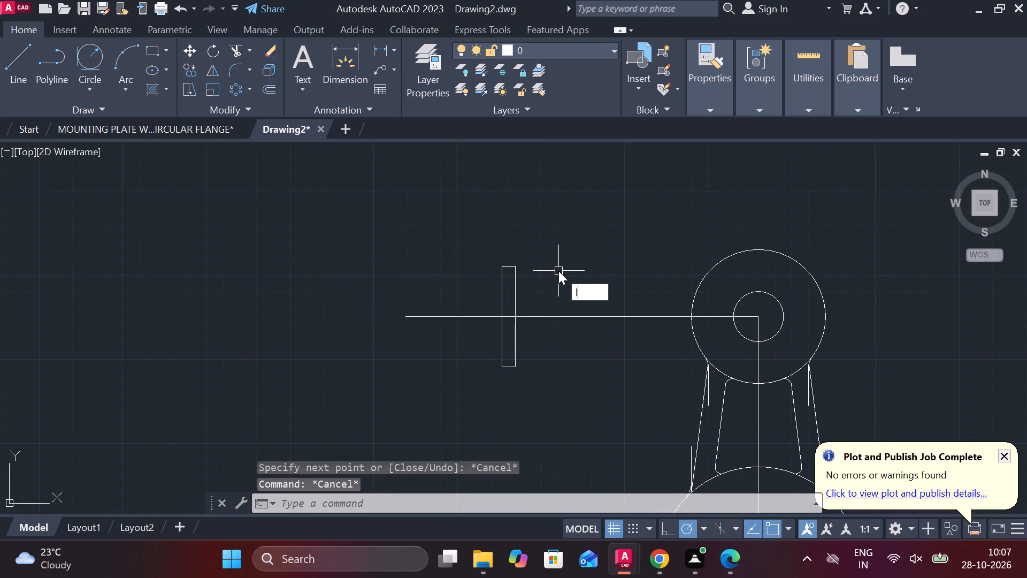
key("Return")
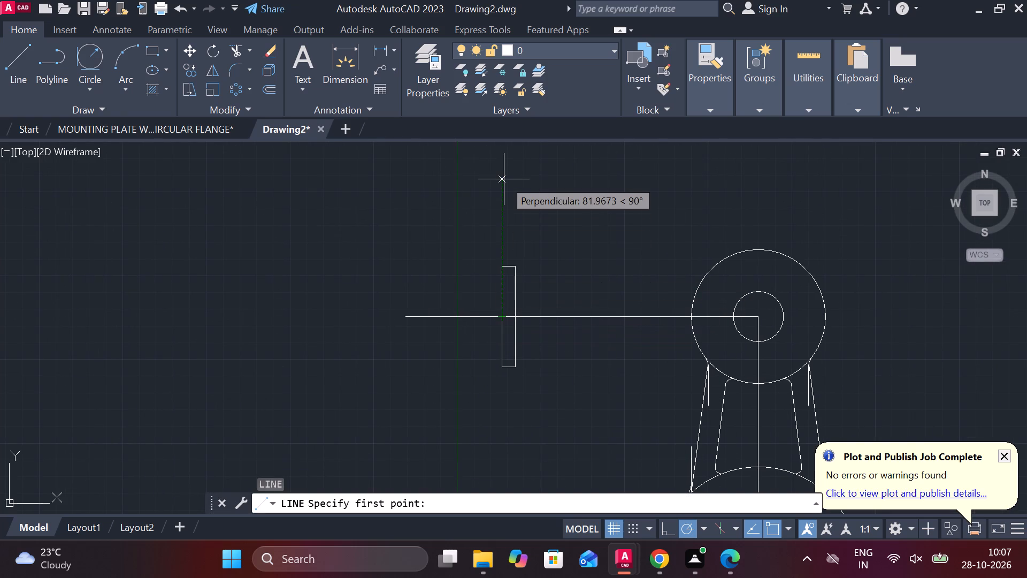
type("20")
key("Return")
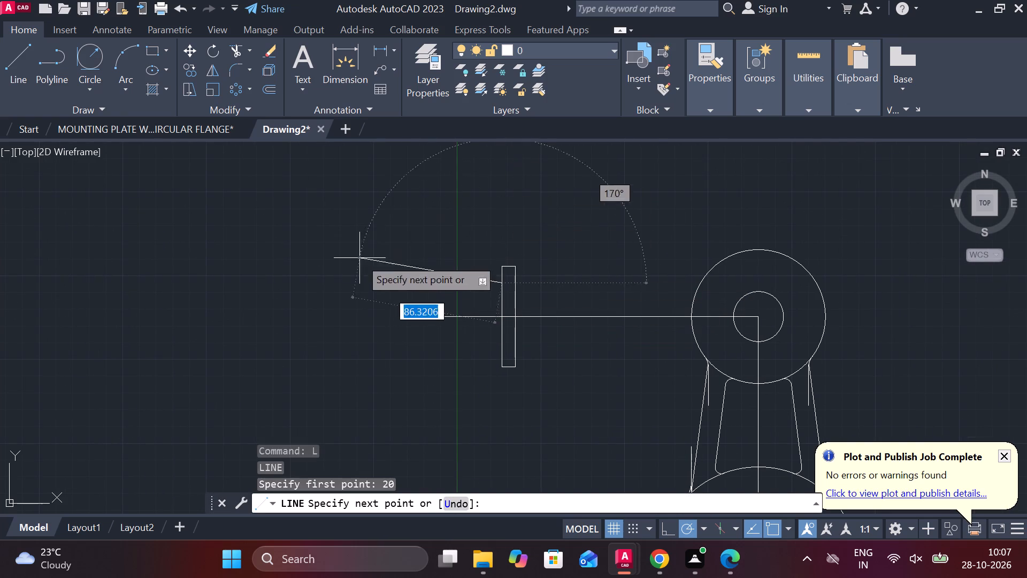
type("40")
key("Return")
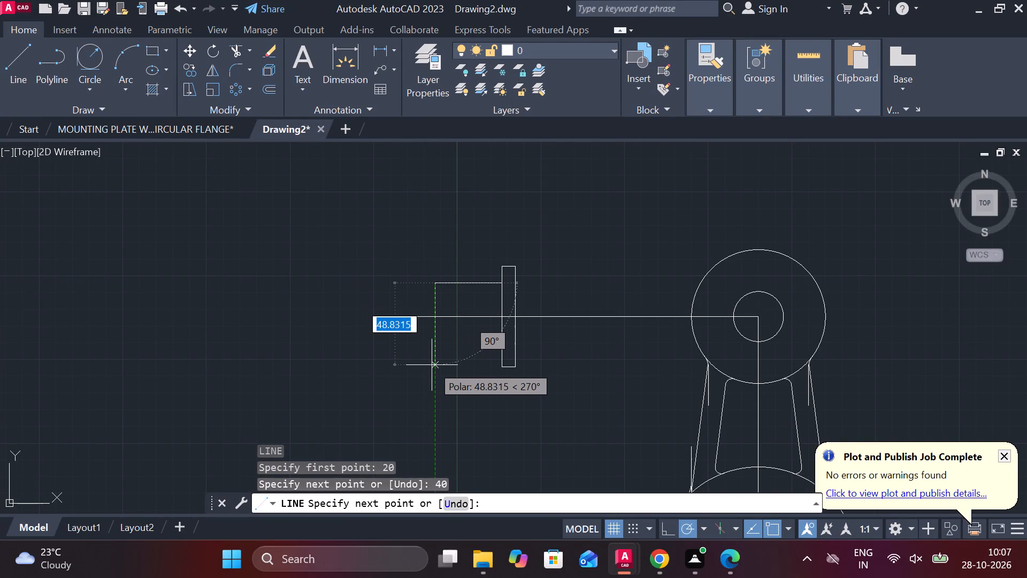
type("40")
key("Return")
scroll(457, 348, "up", 1)
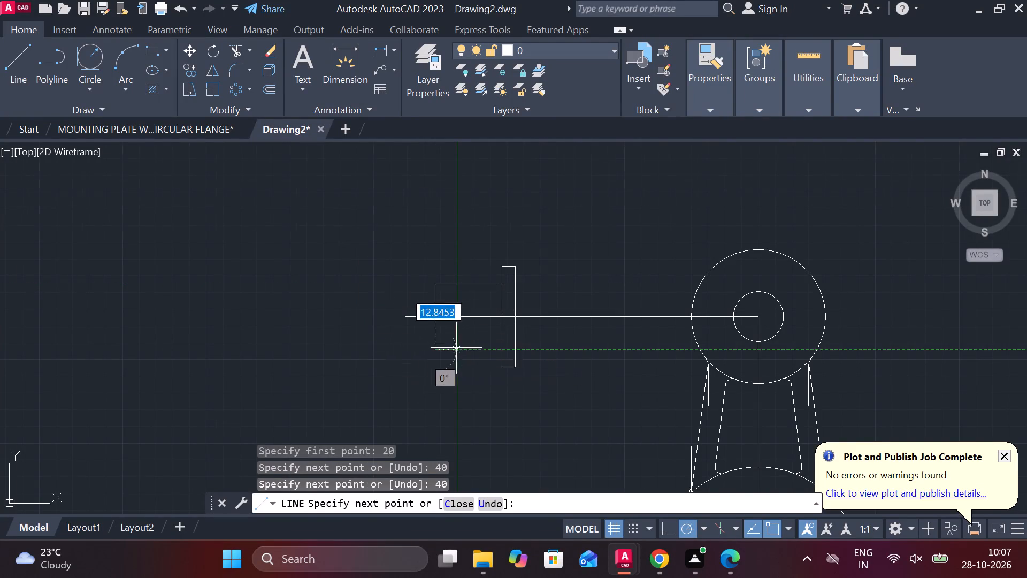
scroll(457, 348, "up", 1)
left_click(572, 354)
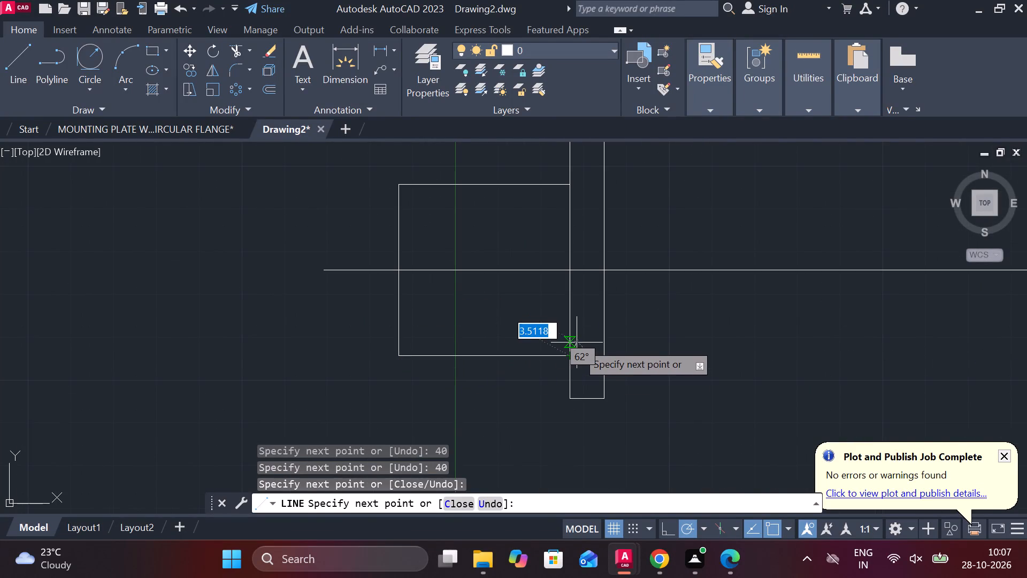
key("Escape")
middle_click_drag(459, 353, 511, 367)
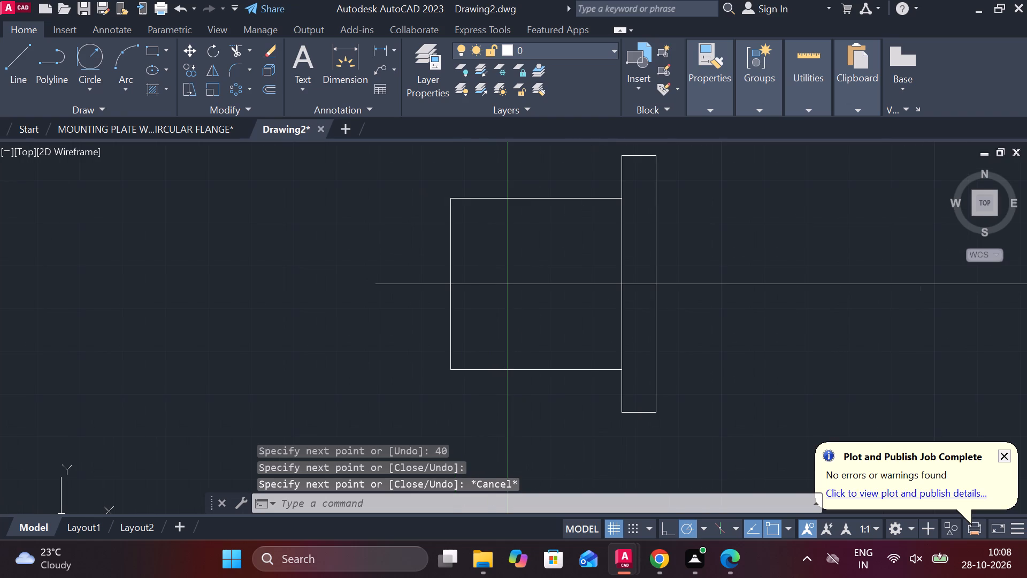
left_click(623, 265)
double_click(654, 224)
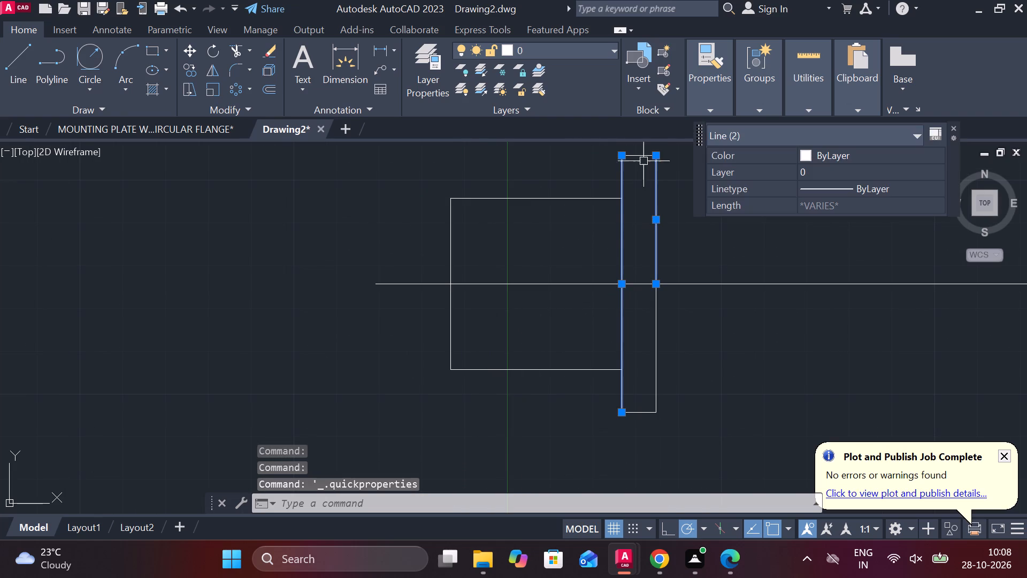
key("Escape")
Draw a vertical line from 30 above the horizontal centre line down to the 40 square's upper-left corner.
key("l")
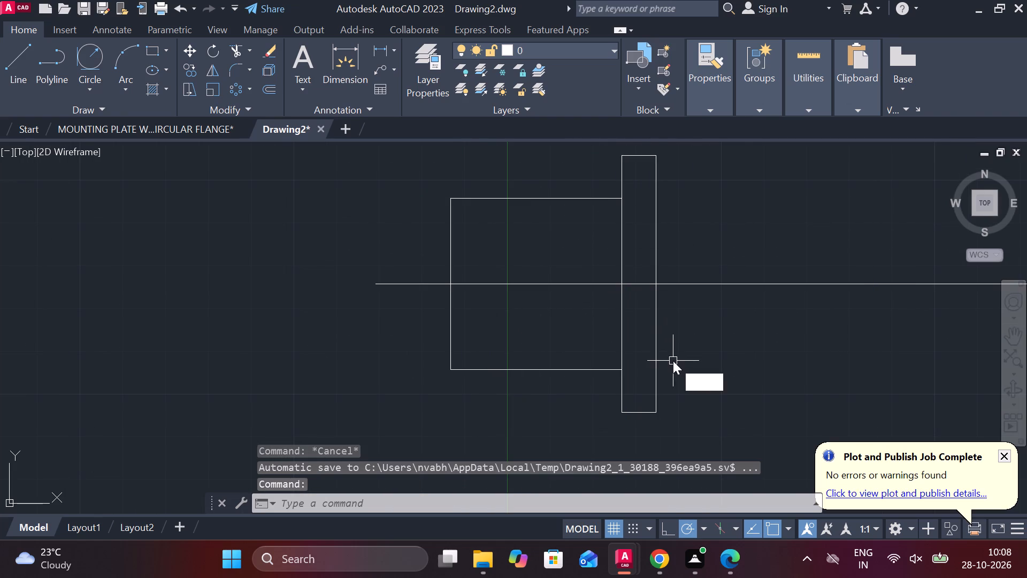
key("Return")
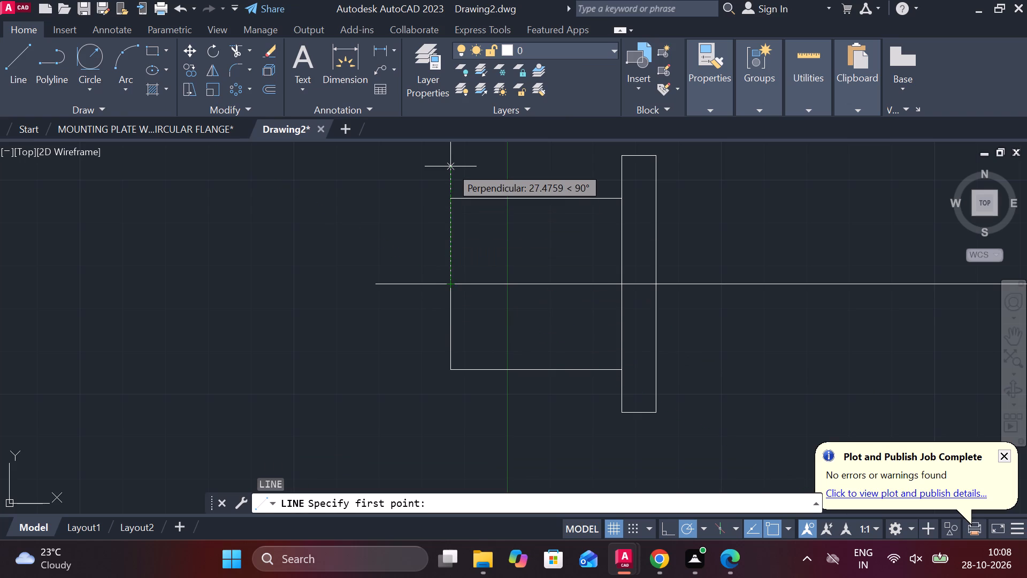
type("30")
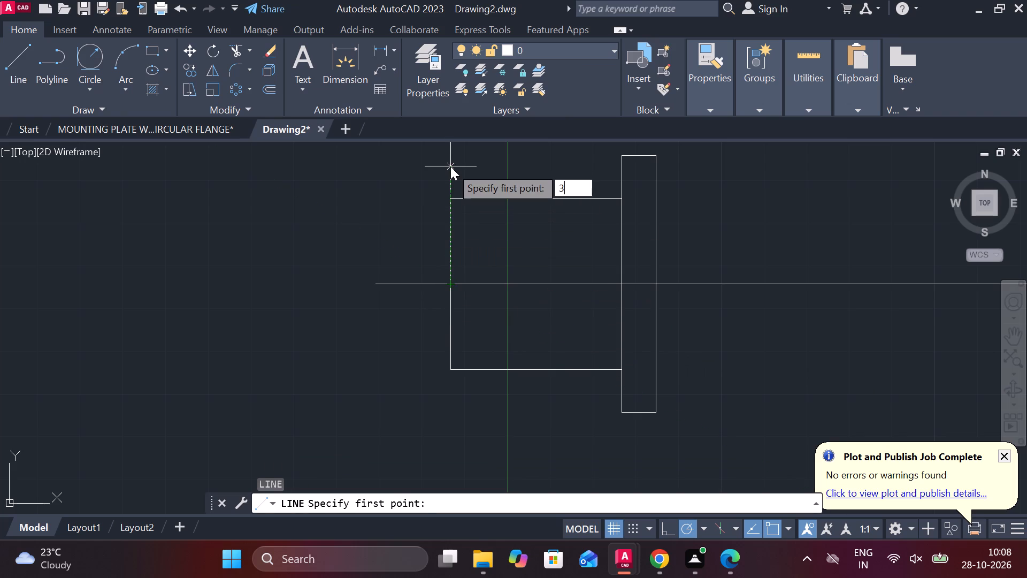
key("Return")
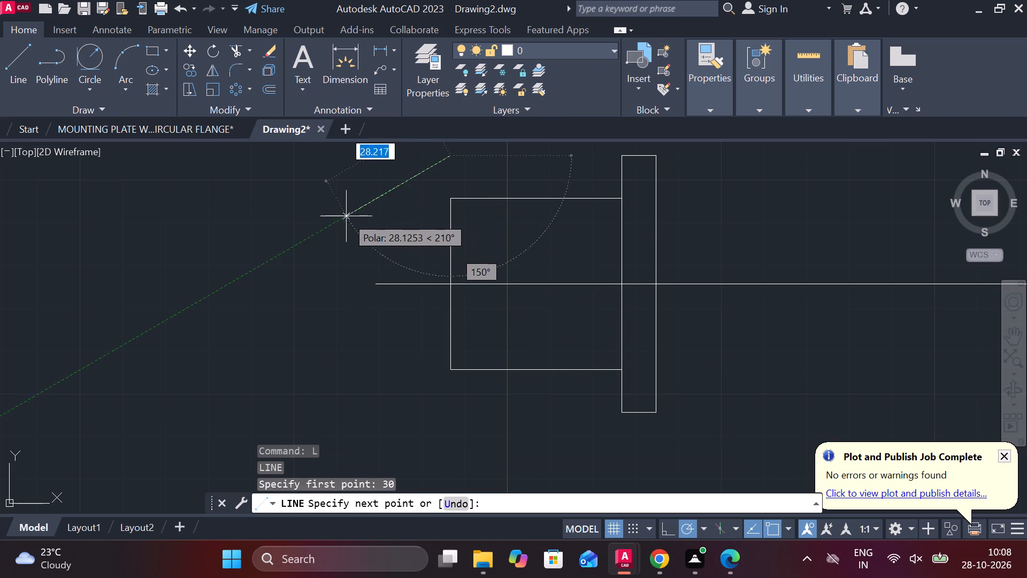
left_click(449, 194)
key("Escape")
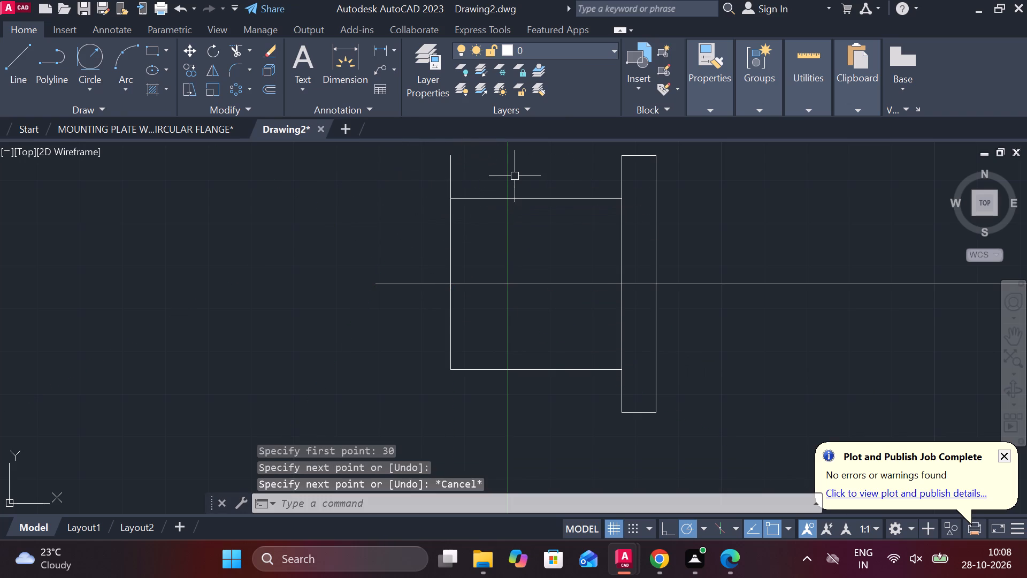
Complete a second flange 8 wide and 60 high with lines on the square's left side, ending at its lower-left corner.
key("space")
left_click(452, 157)
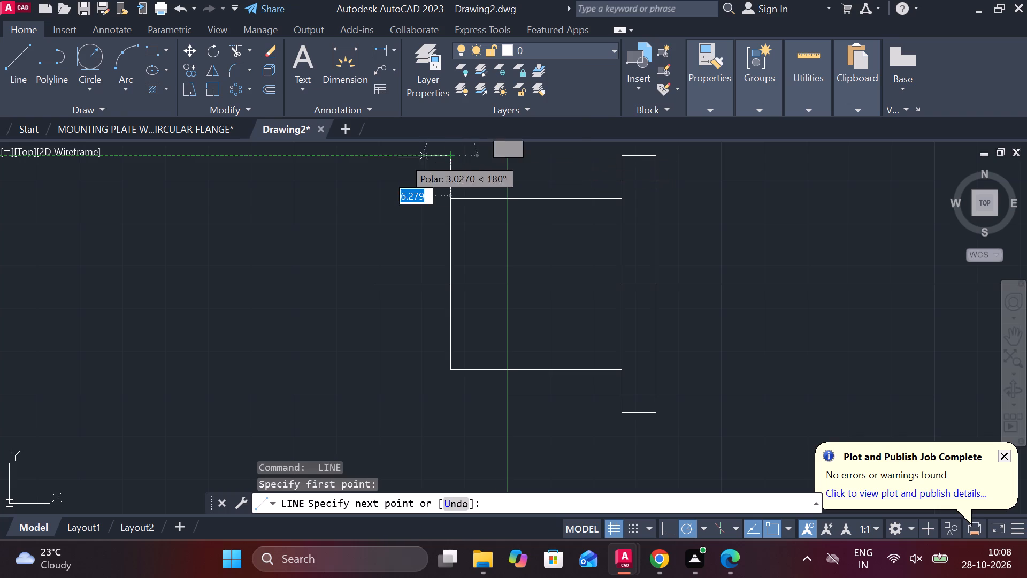
type("8")
key("space")
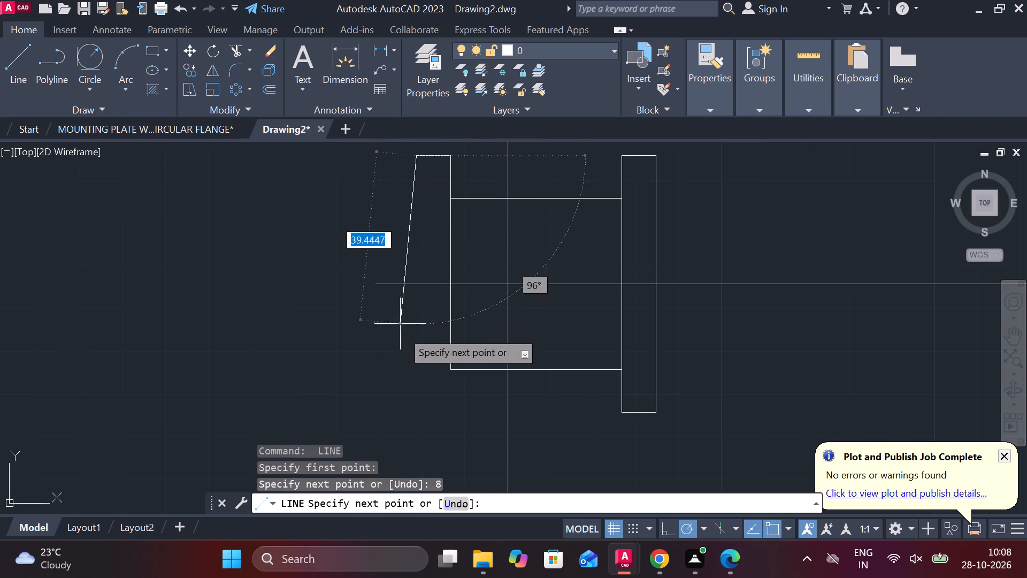
type("60")
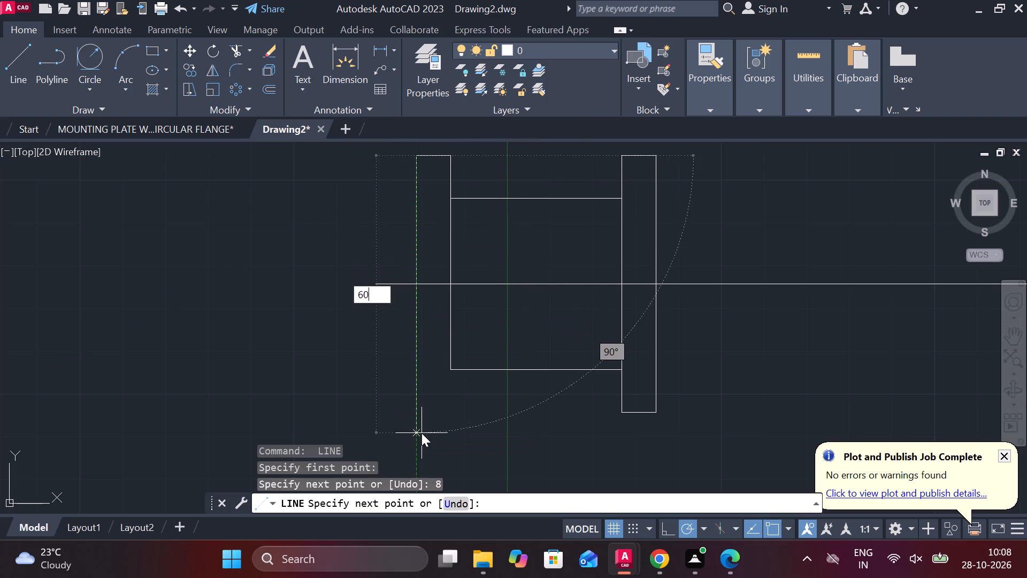
key("Return")
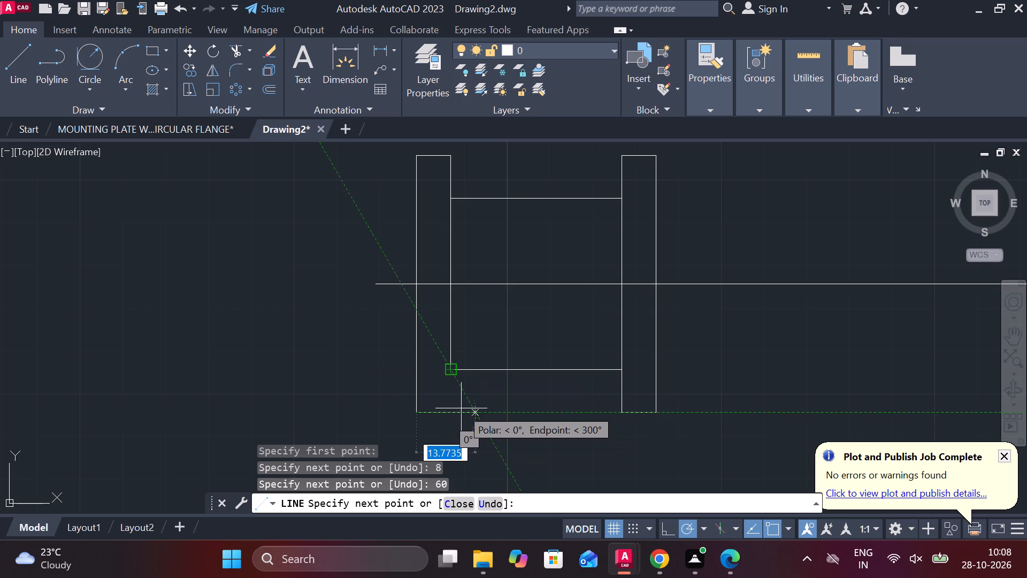
type("8")
key("space")
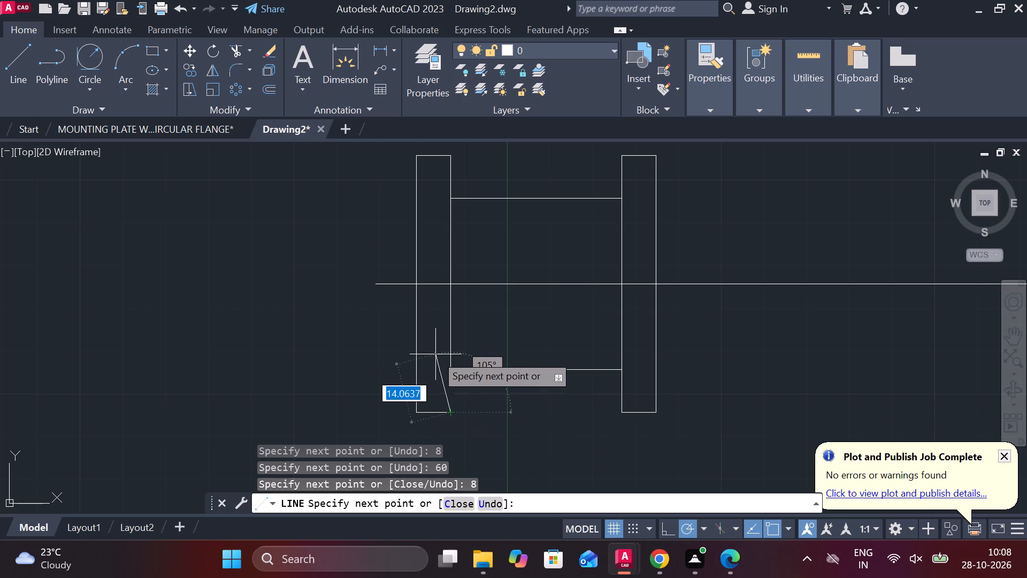
left_click(451, 372)
key("Escape")
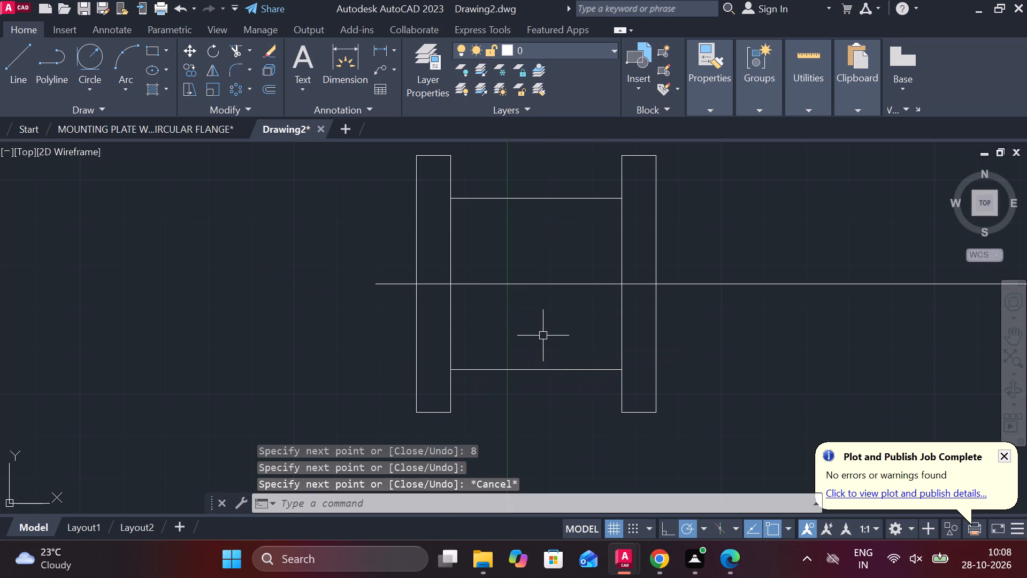
Draw a vertical line from 40 above the horizontal centre line down to the second flange's upper-left corner.
scroll(543, 336, "down", 1)
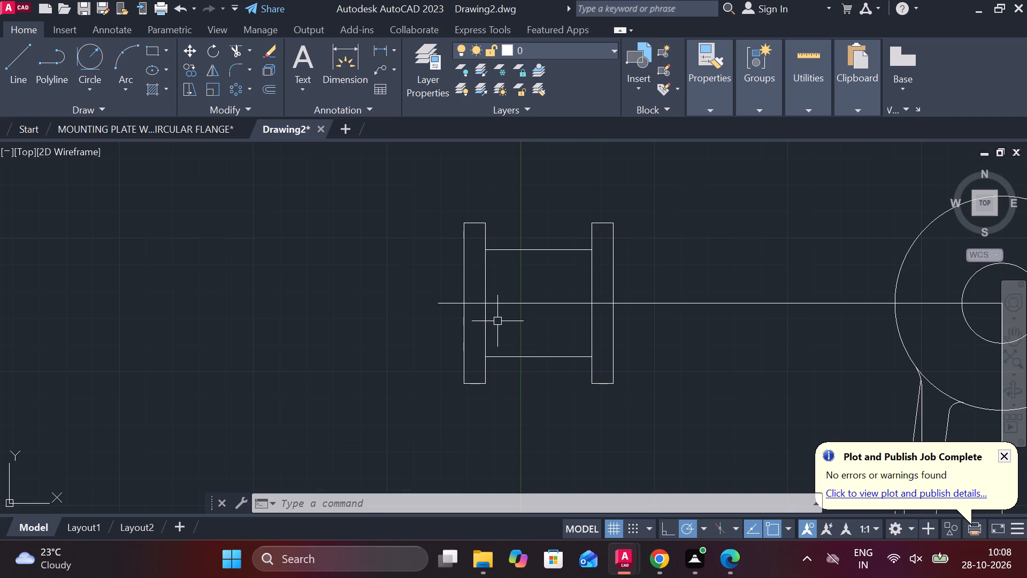
key("l")
key("Return")
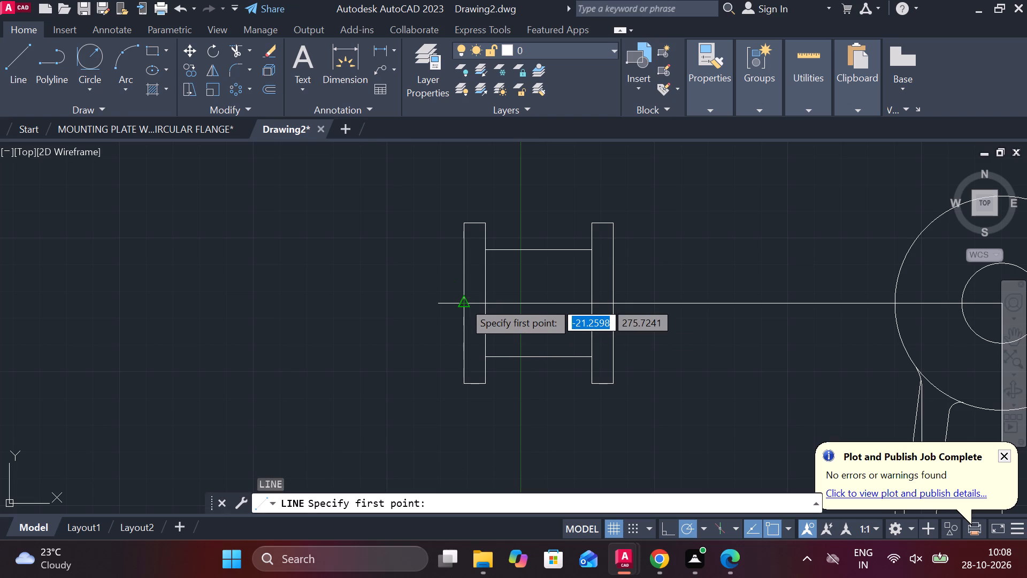
type("40")
key("Return")
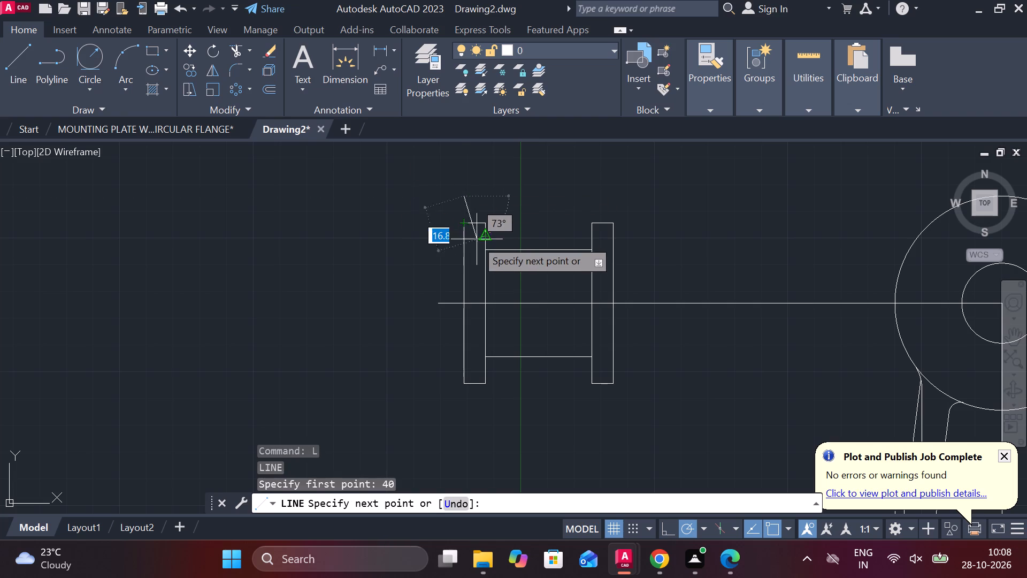
scroll(464, 225, "up", 3)
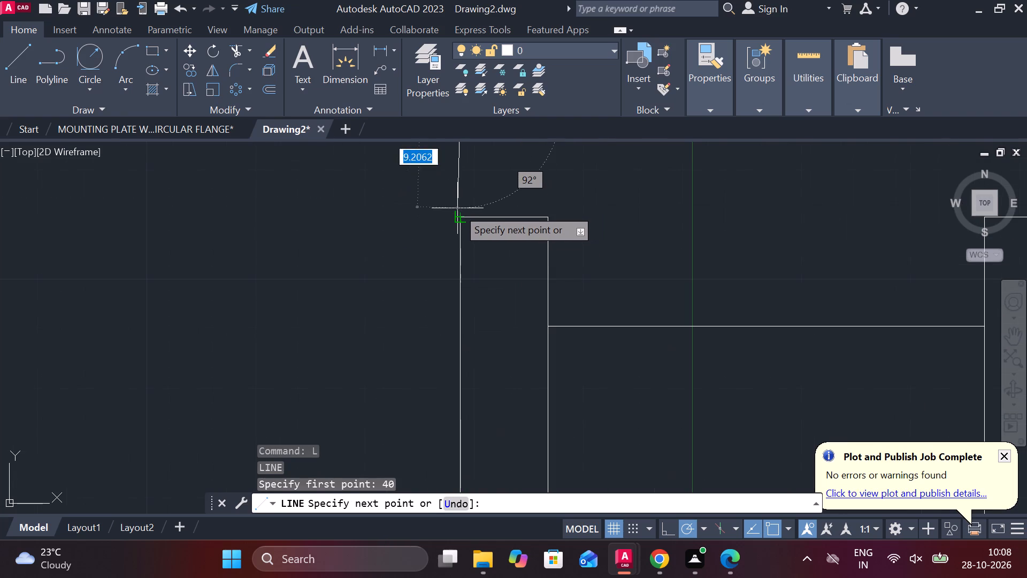
left_click(458, 212)
scroll(494, 216, "down", 3)
key("Escape")
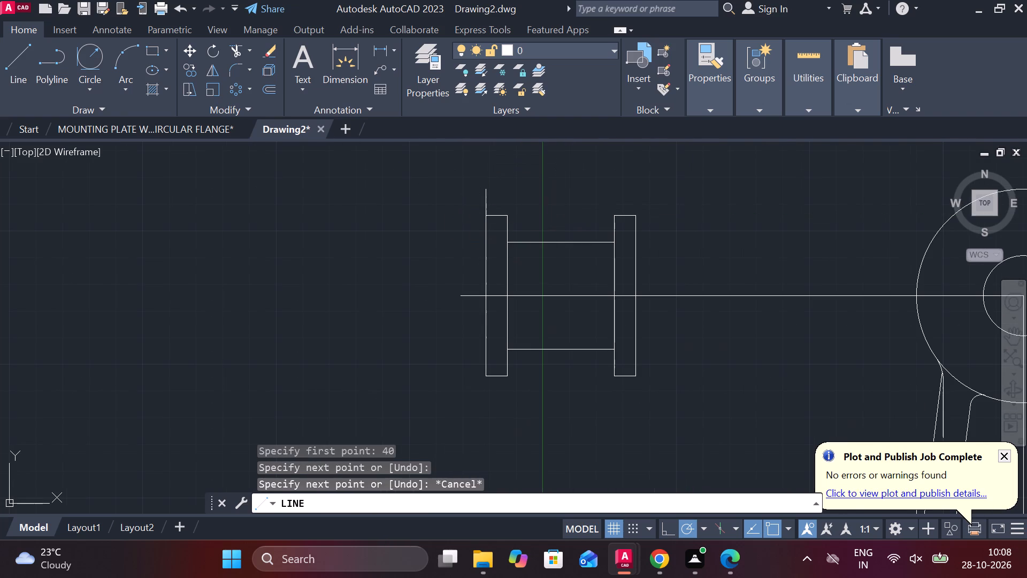
Draw the 48 wide by 80 high section with lines from the 40-high line's top end, closing at the second flange's lower-left corner.
key("l")
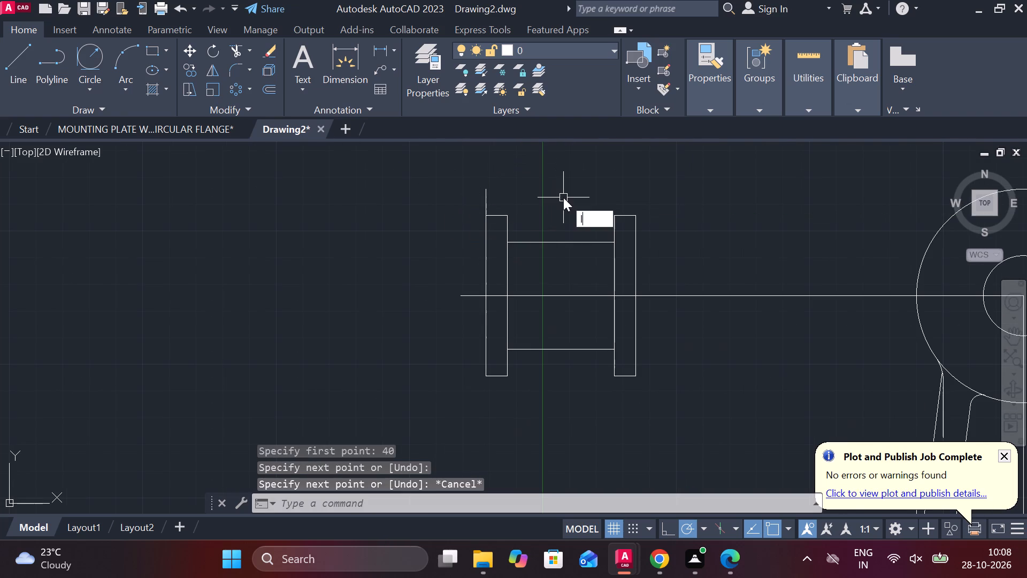
key("Return")
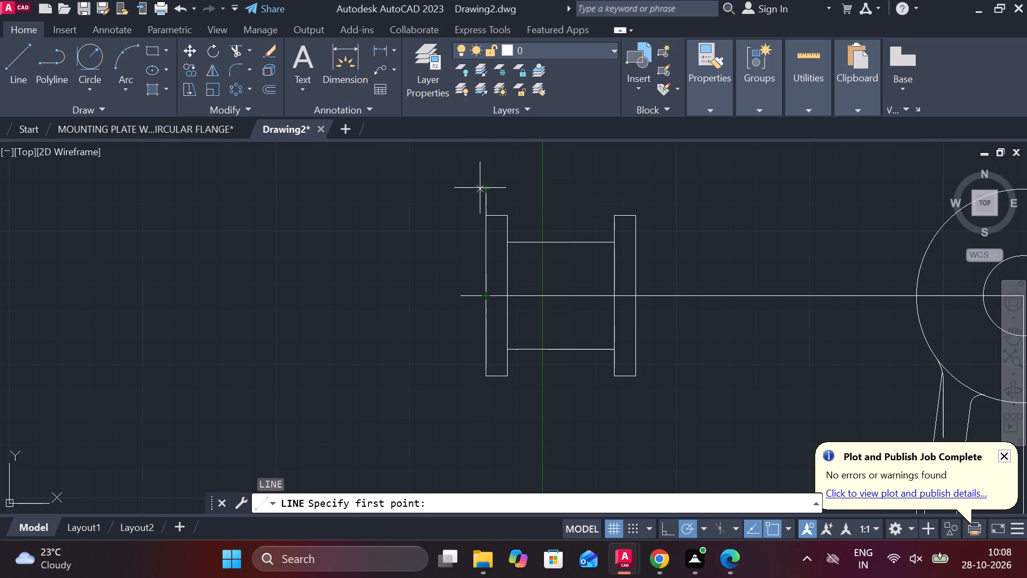
left_click(485, 186)
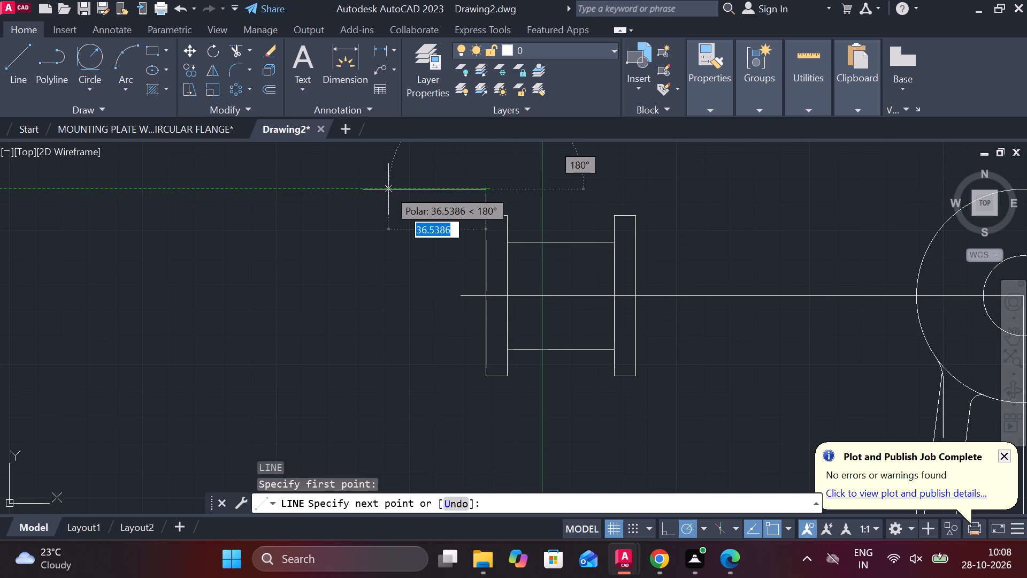
type("48")
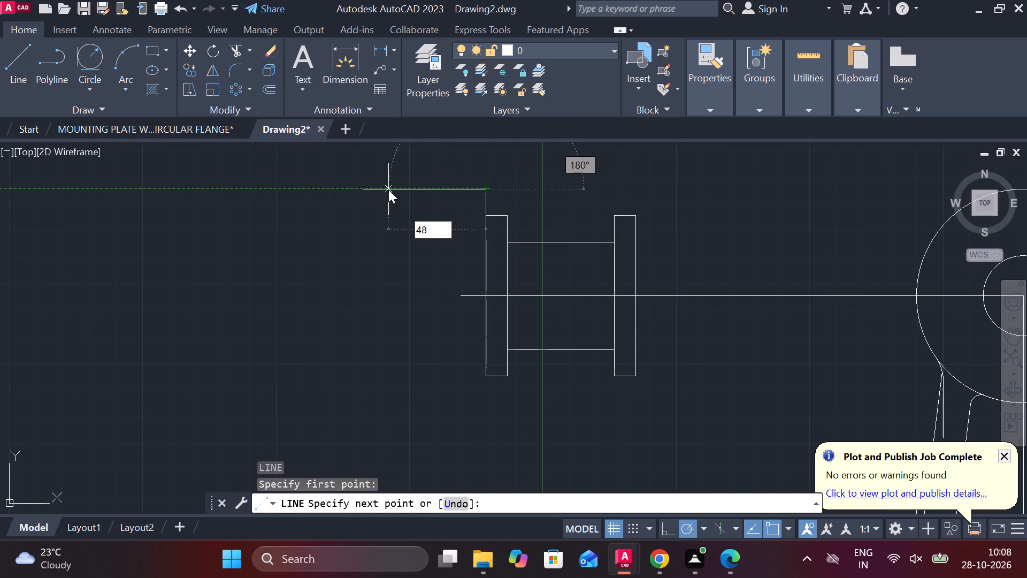
key("Return")
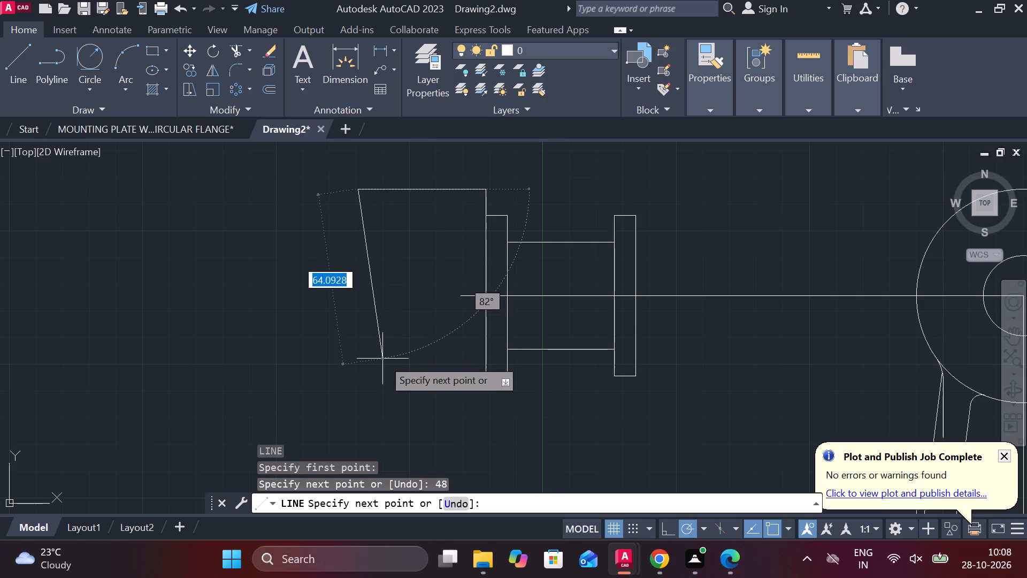
type("80")
key("Return")
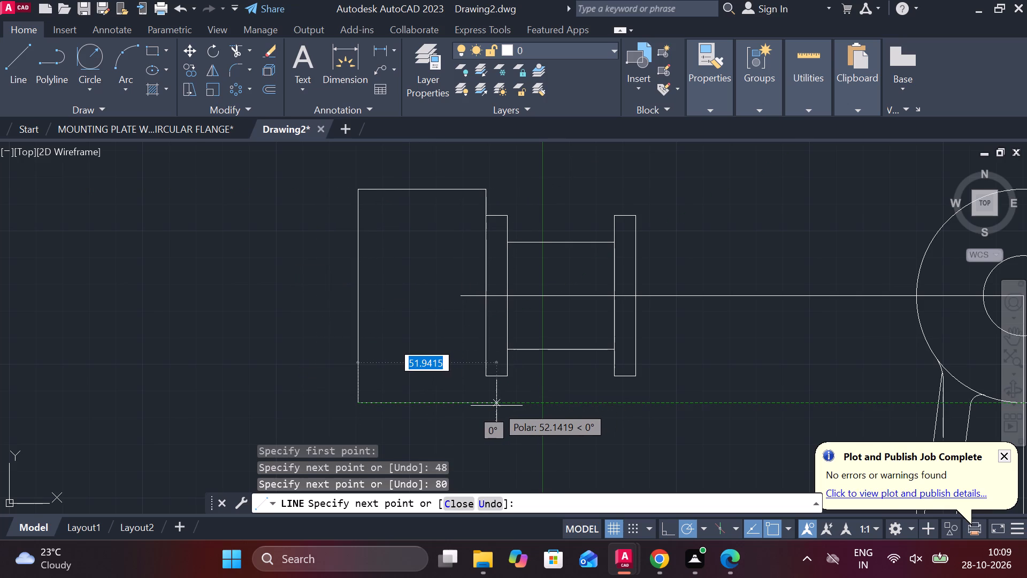
type("48")
key("Return")
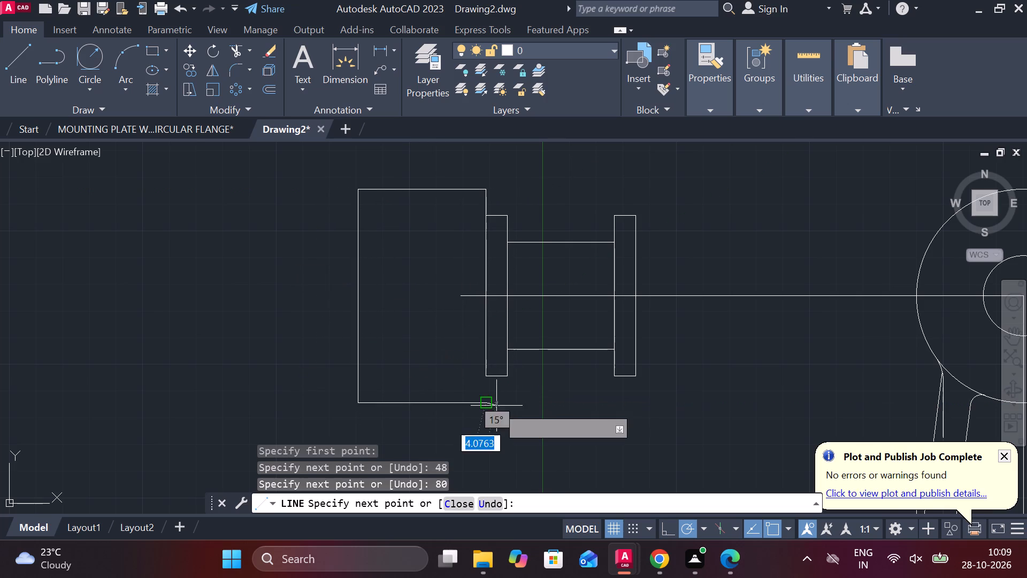
left_click(486, 380)
key("Escape")
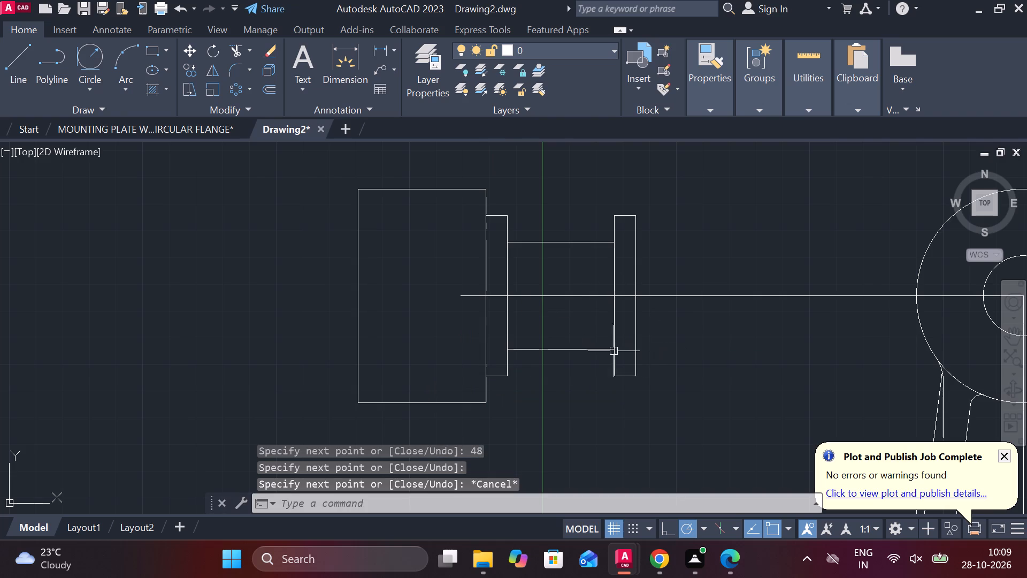
Lengthen the horizontal centre line leftward through the 48×80 section and well past its outer left edge.
left_click(523, 293)
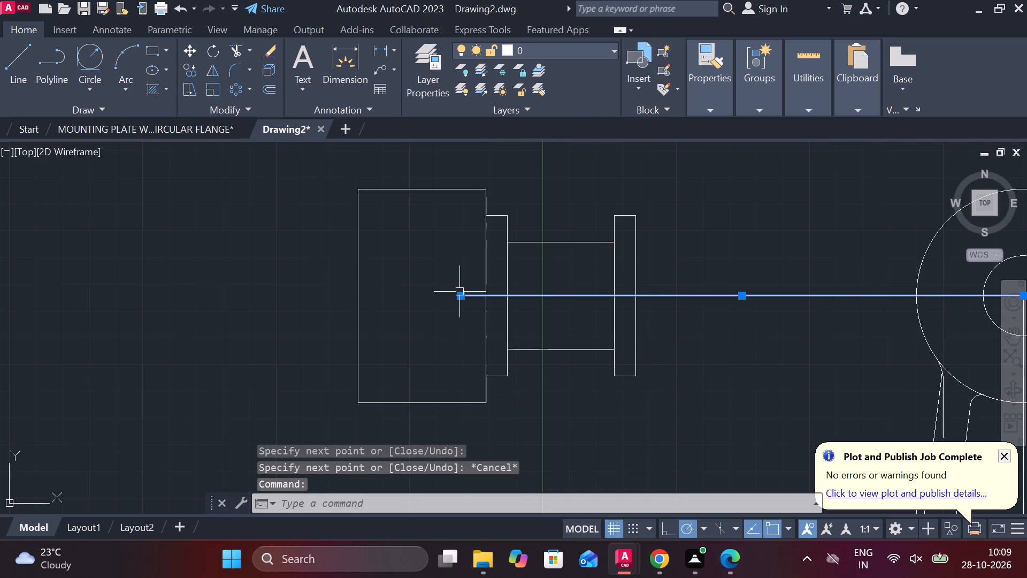
left_click(513, 332)
scroll(480, 332, "down", 2)
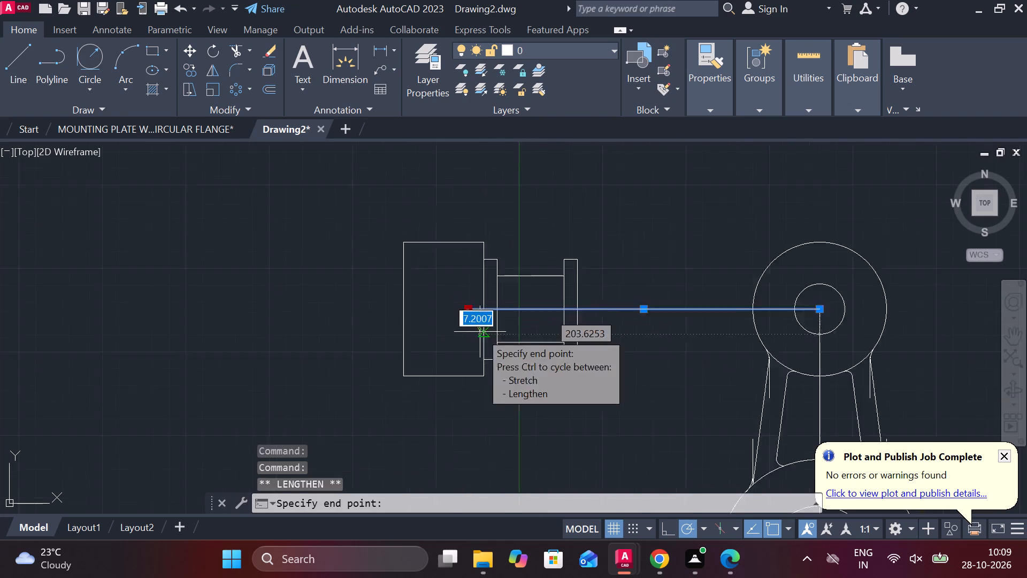
left_click(340, 309)
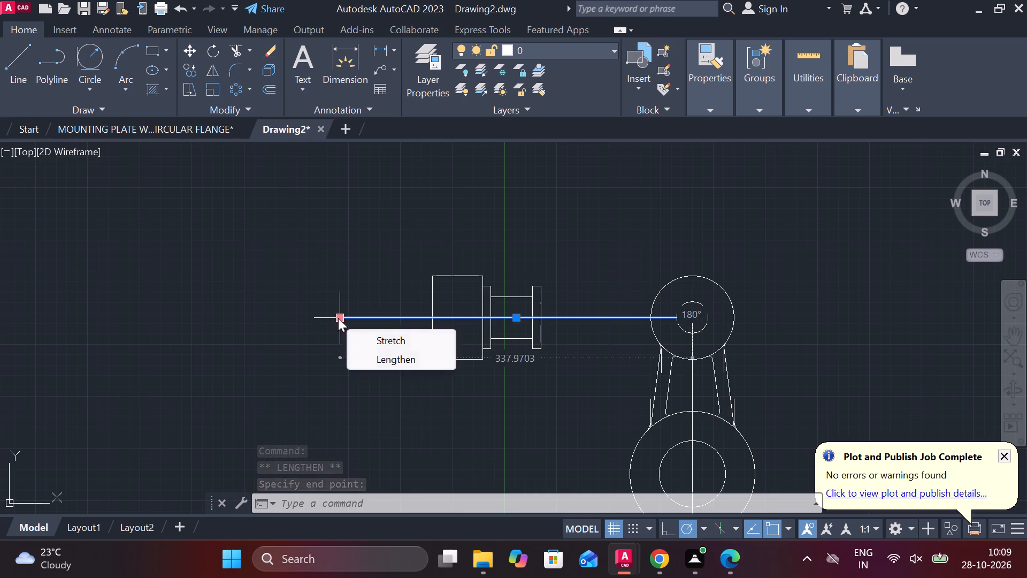
left_click(378, 354)
left_click(280, 338)
key("Escape")
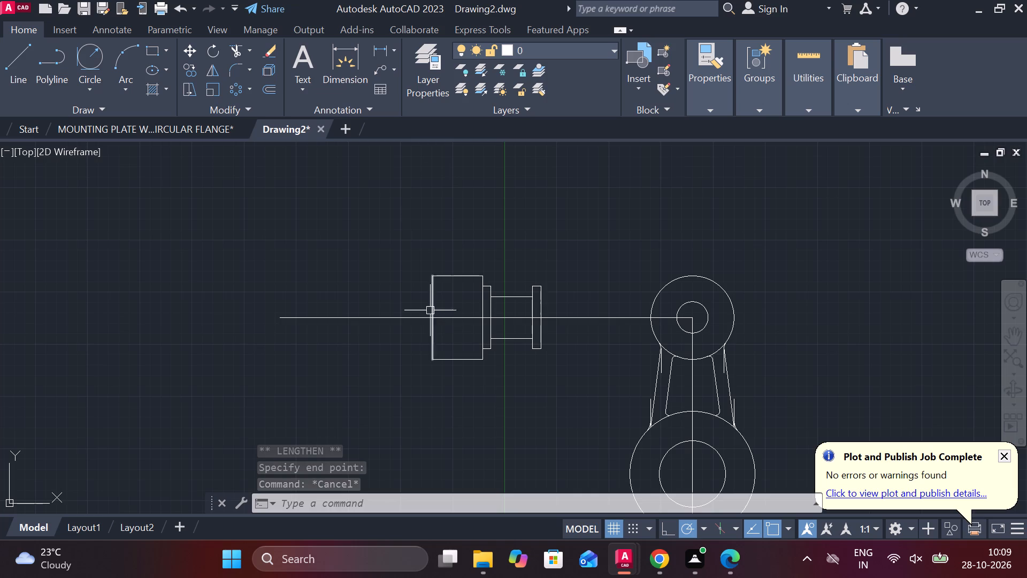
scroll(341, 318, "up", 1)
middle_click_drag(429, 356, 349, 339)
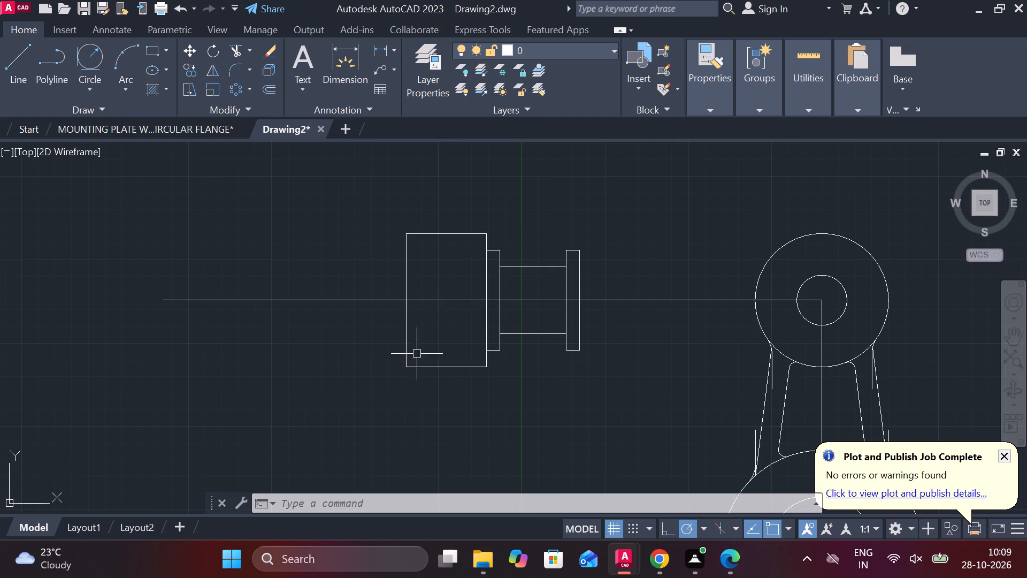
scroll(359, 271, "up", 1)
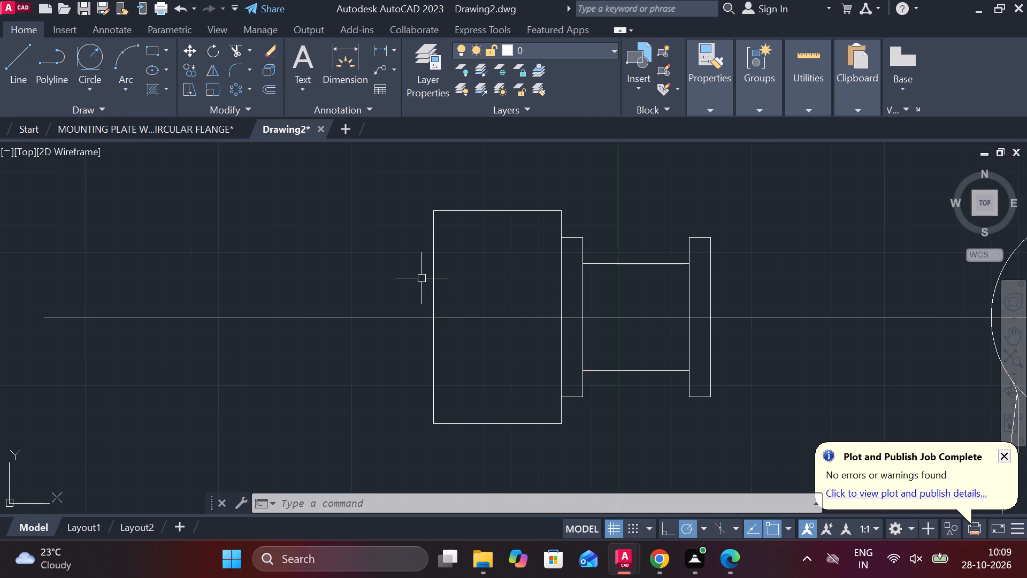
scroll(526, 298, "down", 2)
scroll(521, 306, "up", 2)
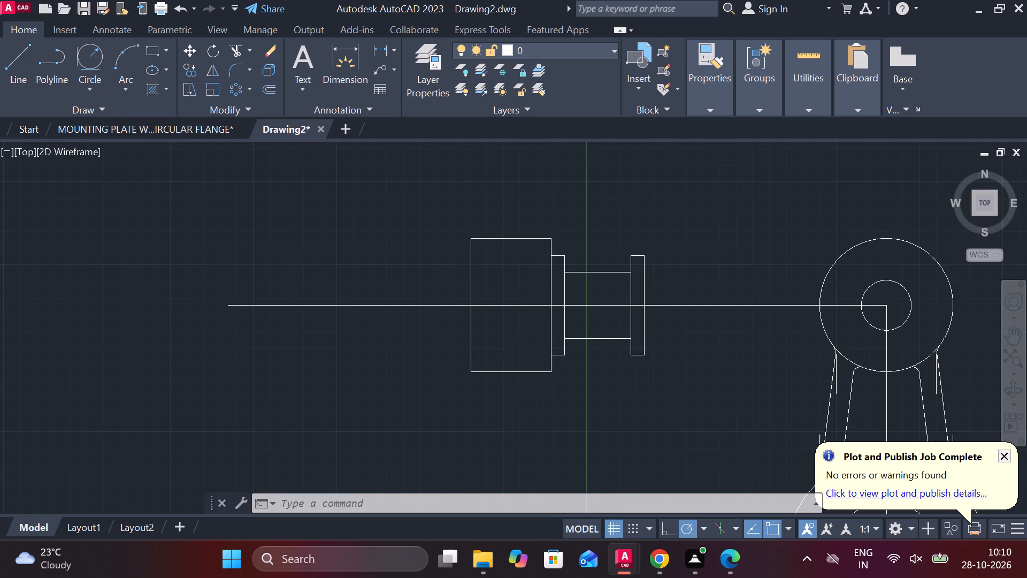
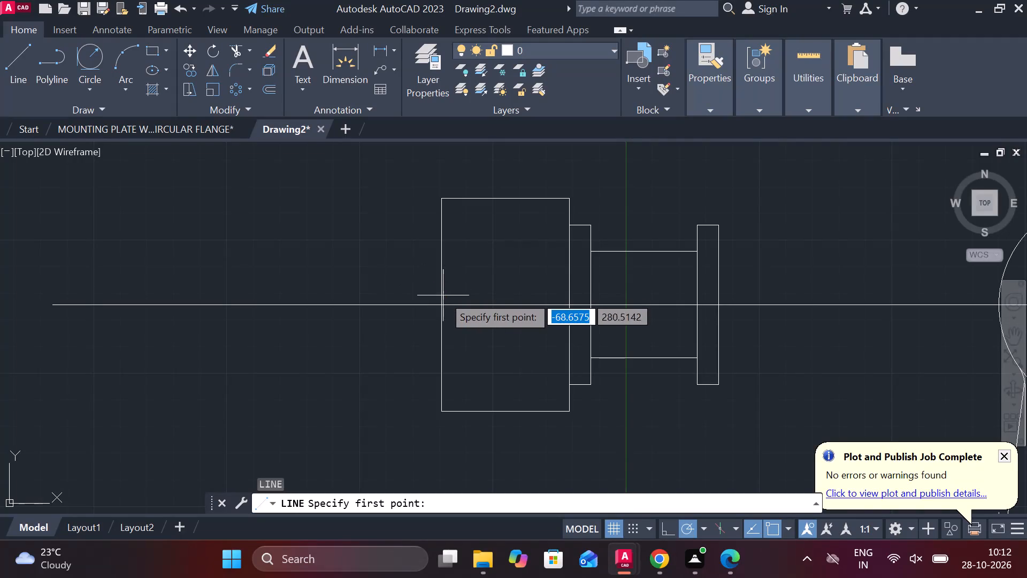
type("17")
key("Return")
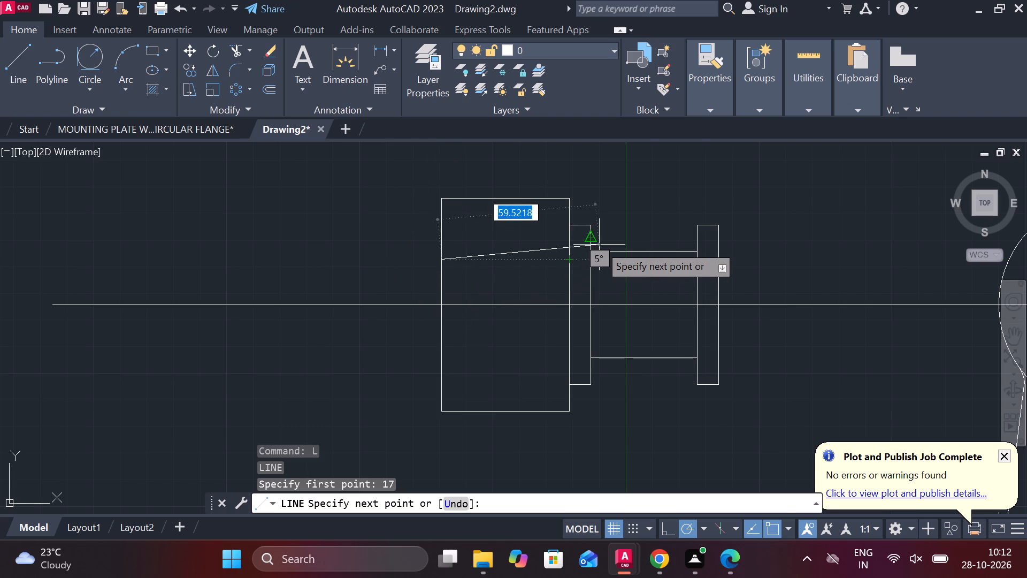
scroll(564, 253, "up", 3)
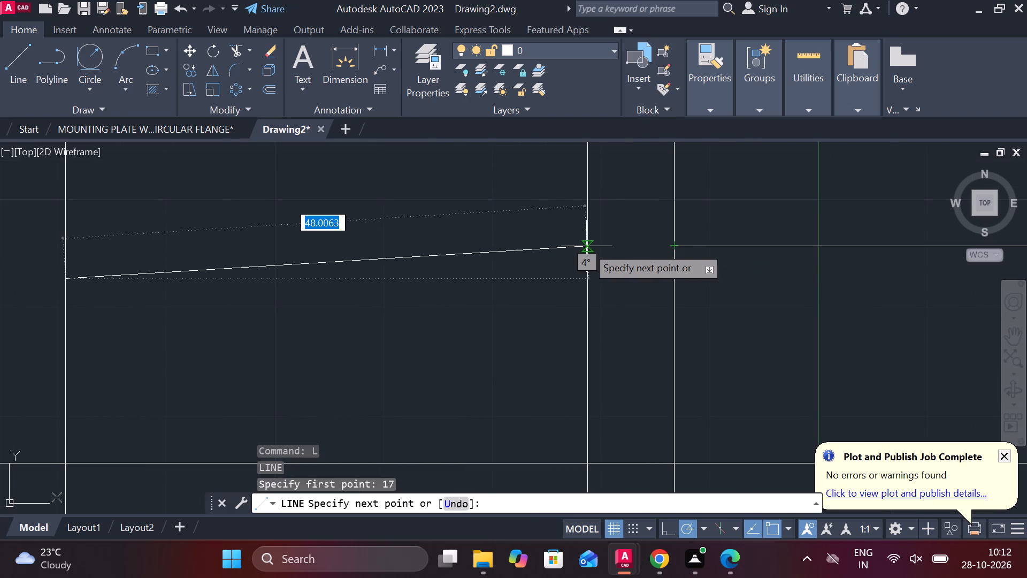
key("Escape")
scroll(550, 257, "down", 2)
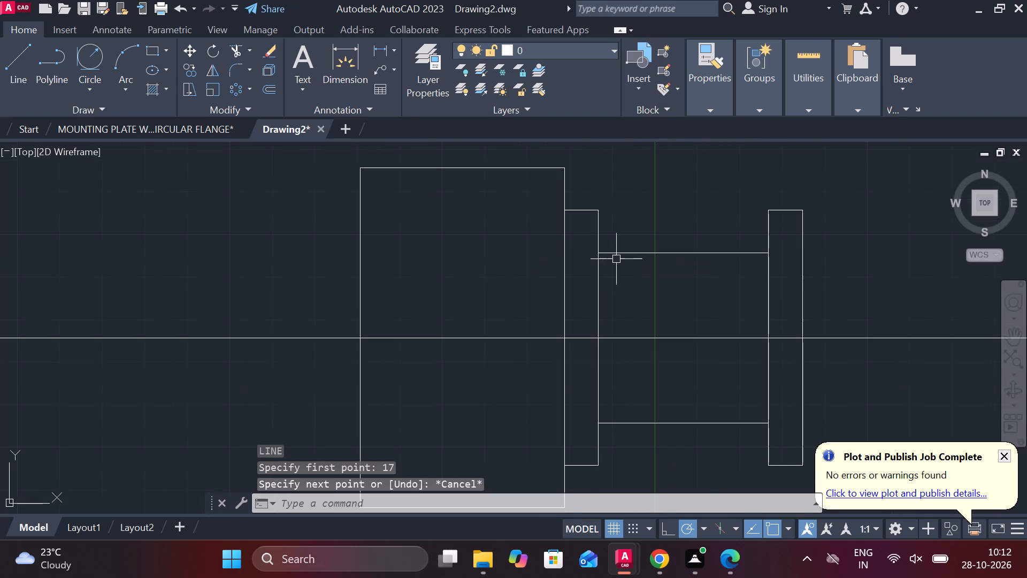
Extend the 40×40 square's top and bottom lines through the second flange to the 48×80 section.
type("ex")
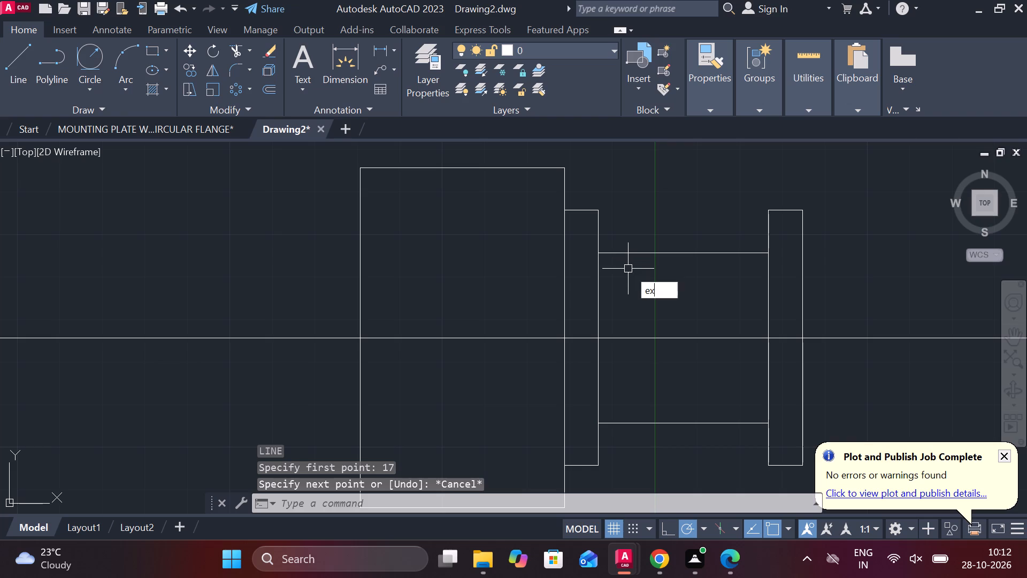
key("space")
left_click(604, 256)
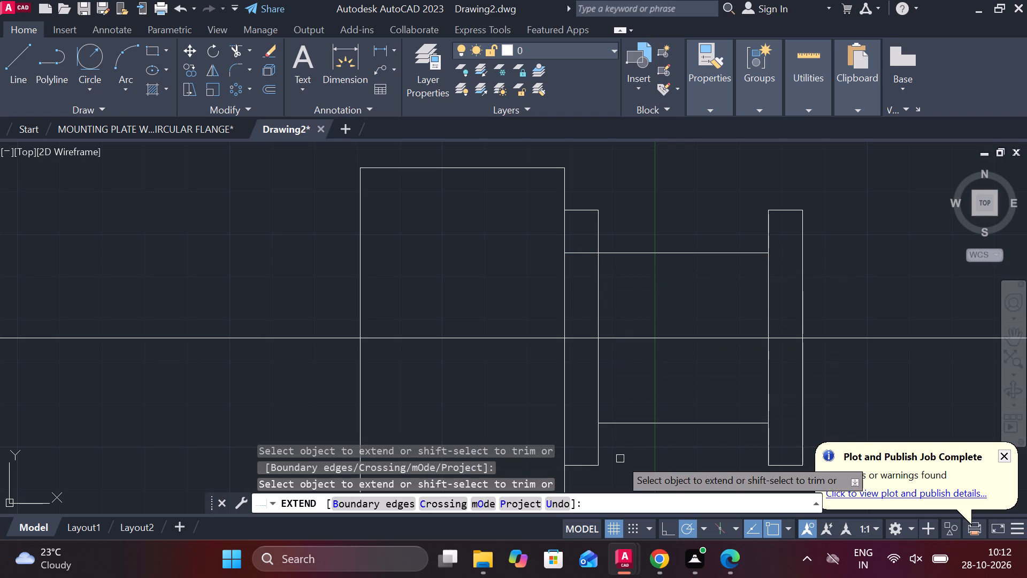
left_click(607, 417)
left_click(609, 425)
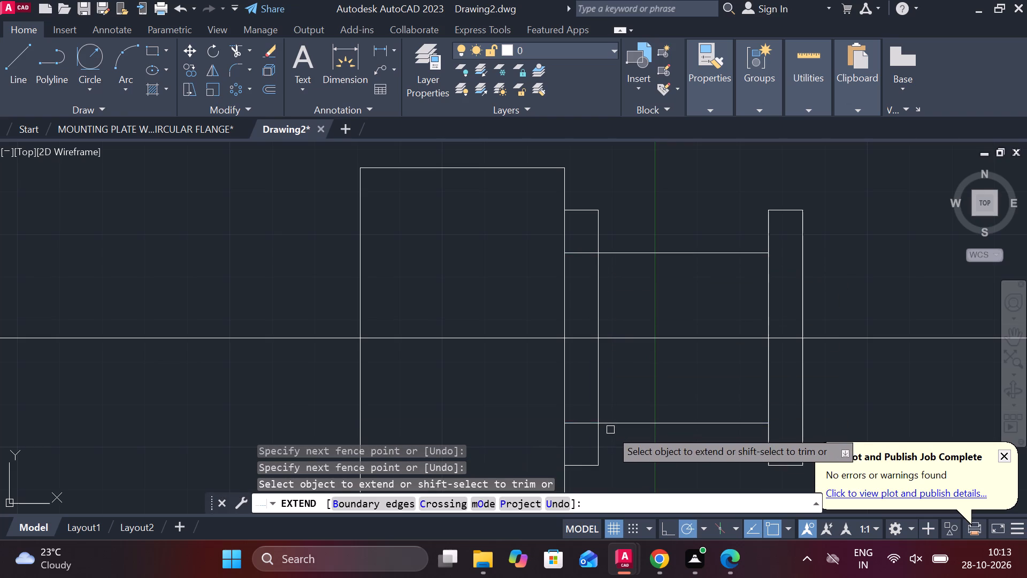
middle_click_drag(423, 332, 500, 279)
scroll(500, 279, "down", 1)
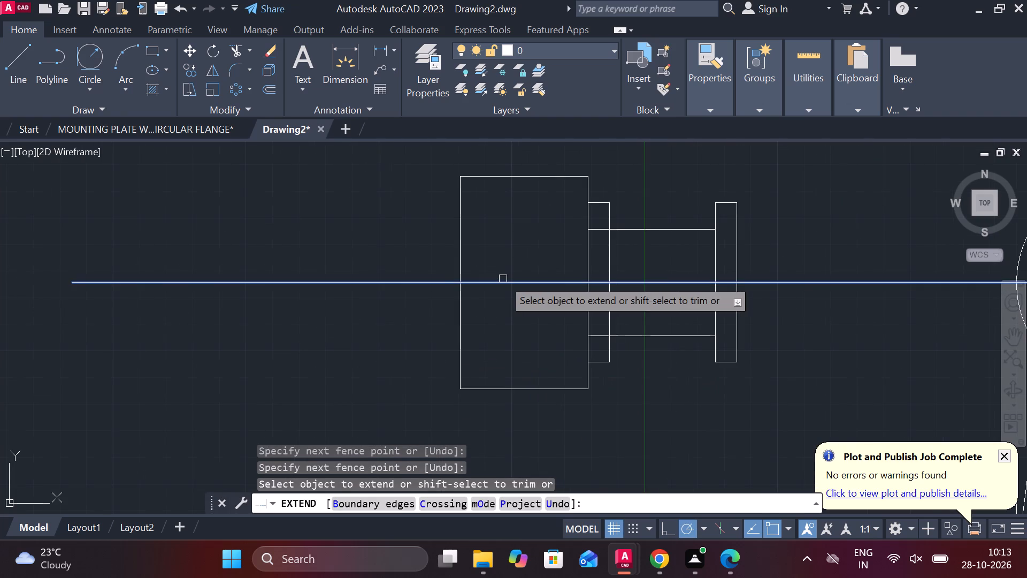
key("Escape")
Draw a sloped line from 17 above the centre line on the 48×80 section's outer edge to the extended upper line's end.
key("l")
key("Return")
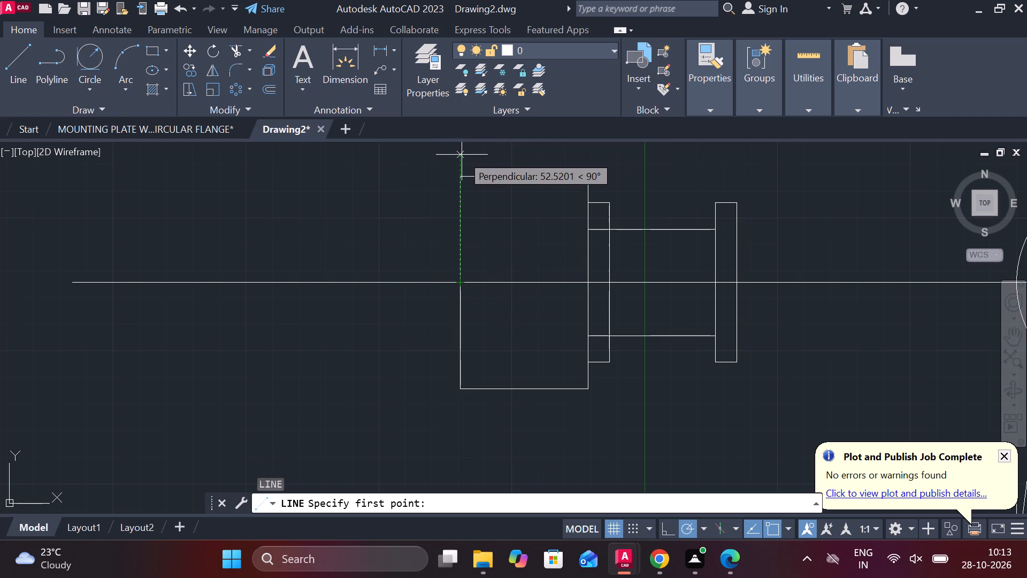
middle_click_drag(462, 155, 462, 165)
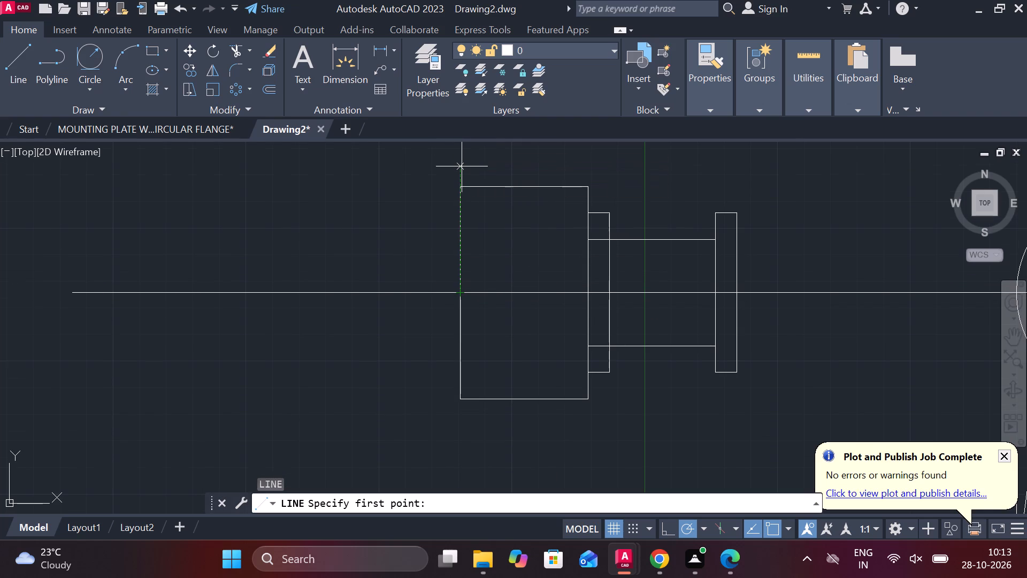
type("17")
key("Return")
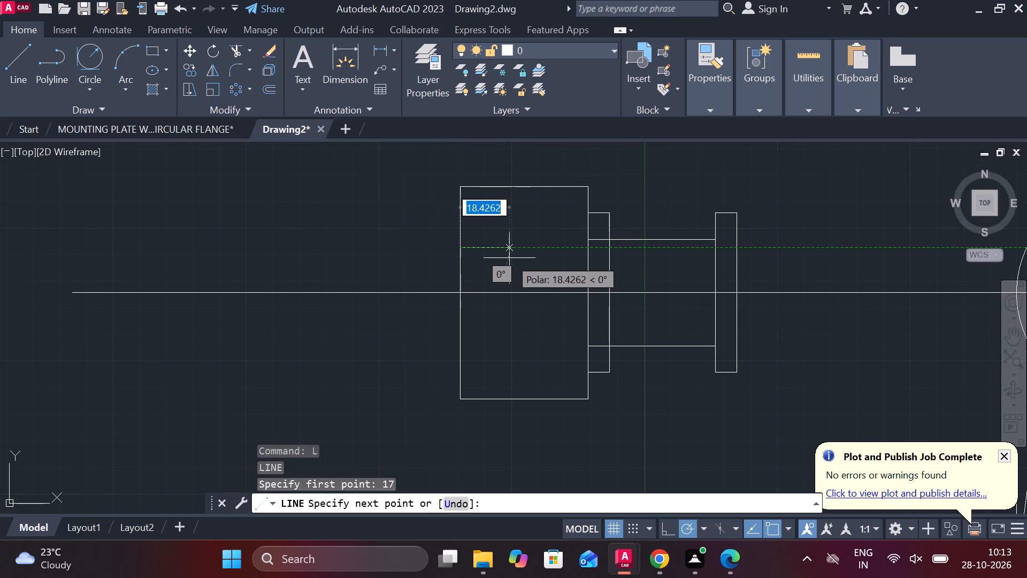
scroll(548, 260, "up", 2)
left_click(654, 207)
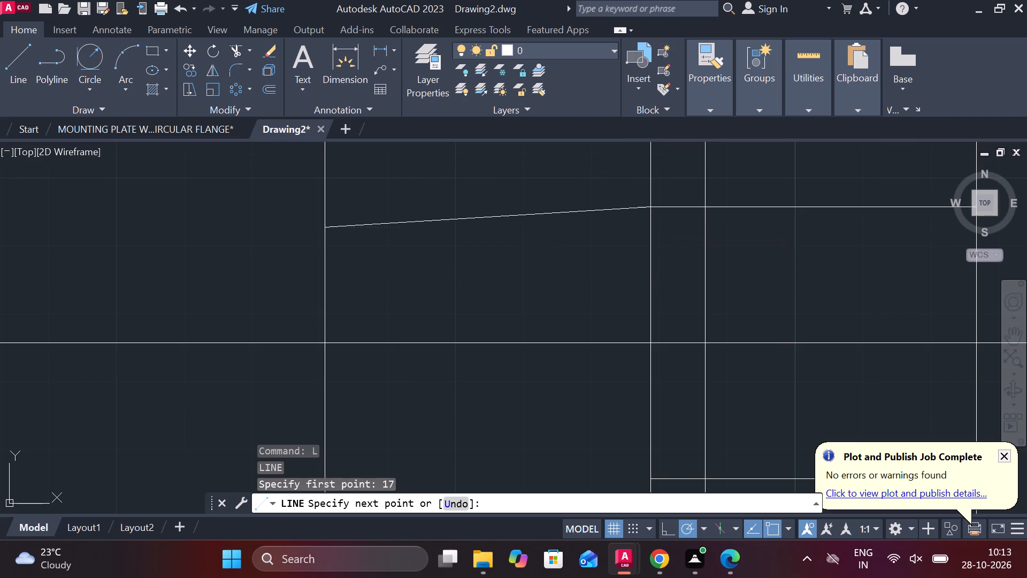
scroll(654, 207, "down", 2)
key("Escape")
Mirror the sloped line about the horizontal centre line, keeping the original.
left_click(574, 207)
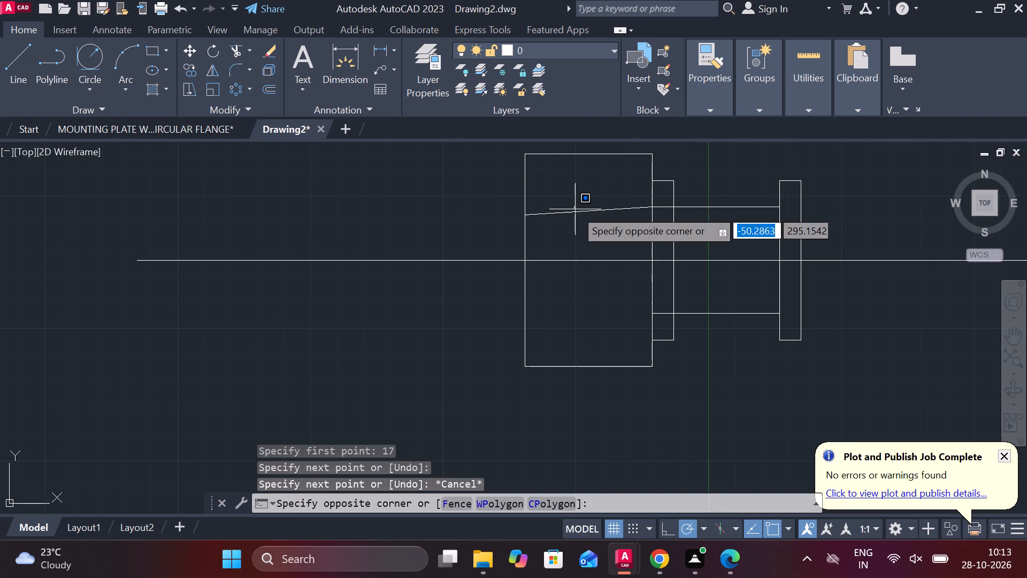
key("Escape")
left_click(577, 210)
type("mi")
key("Return")
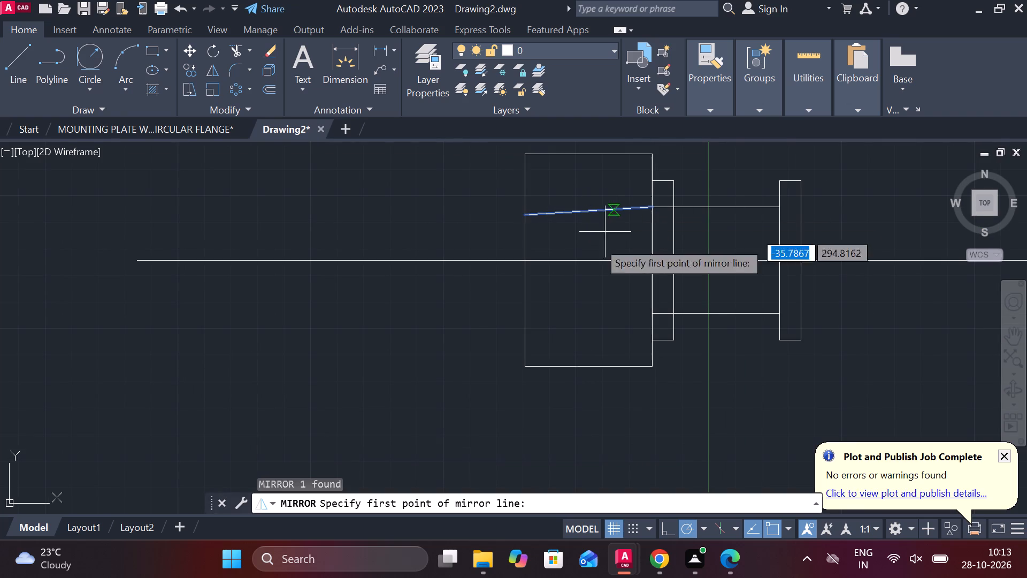
left_click(525, 264)
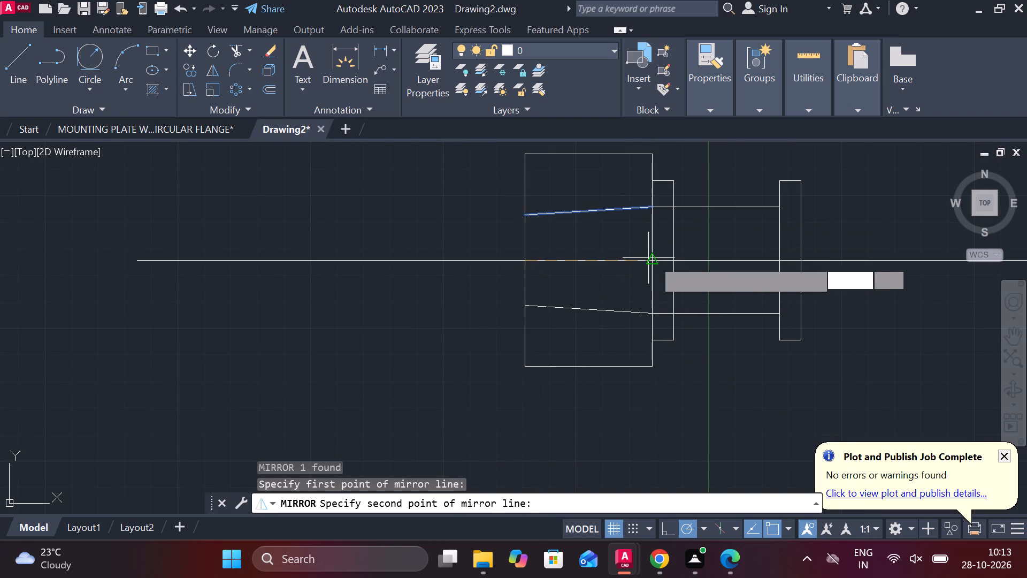
left_click(653, 259)
left_click(682, 313)
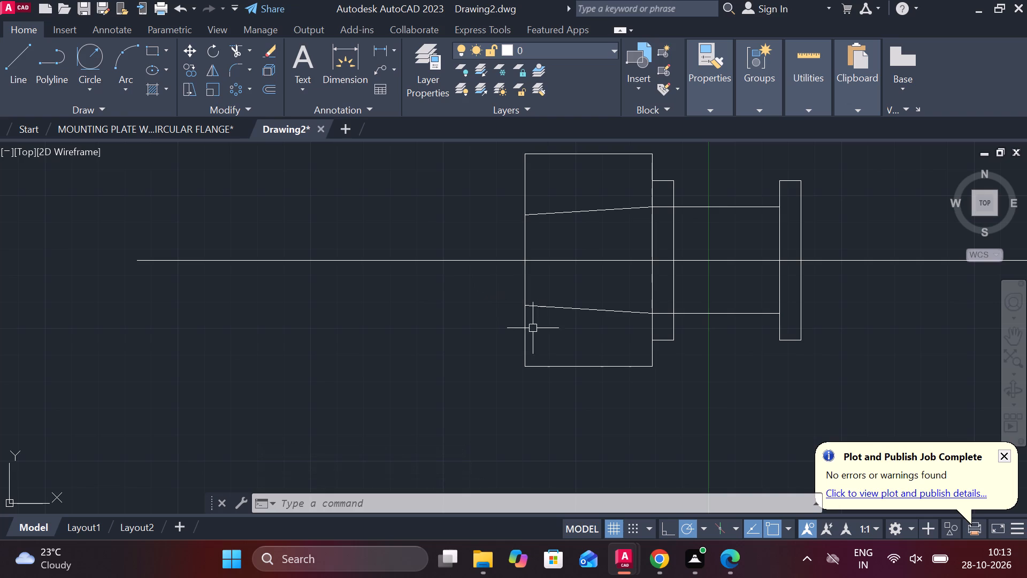
Draw a 4 wide by 70 high flange on the 48×80 section's outer left edge, starting 35 above the centre line.
scroll(498, 314, "down", 1)
scroll(481, 300, "up", 1)
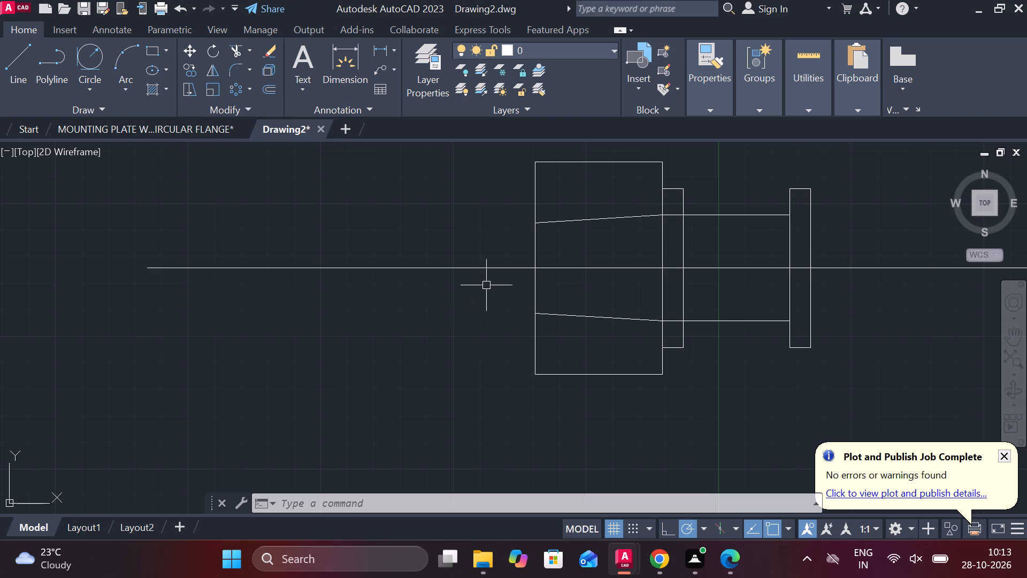
key("l")
key("Return")
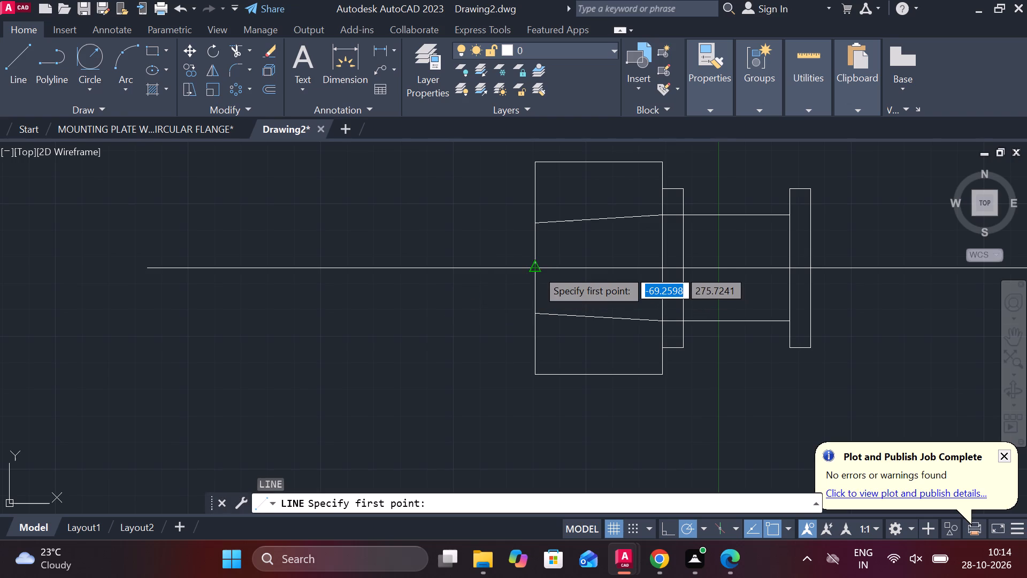
middle_click_drag(537, 269, 535, 320)
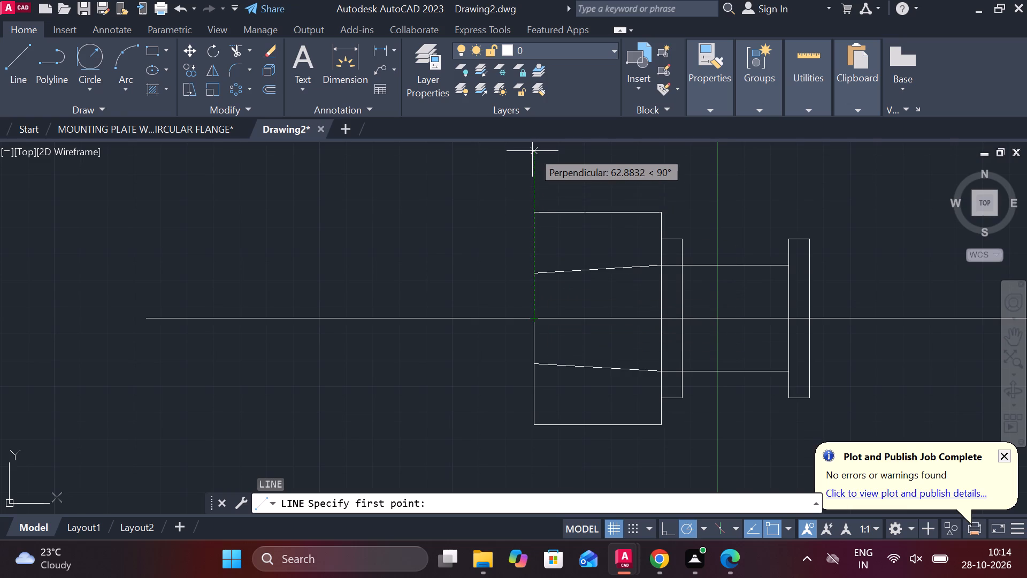
type("35")
key("space")
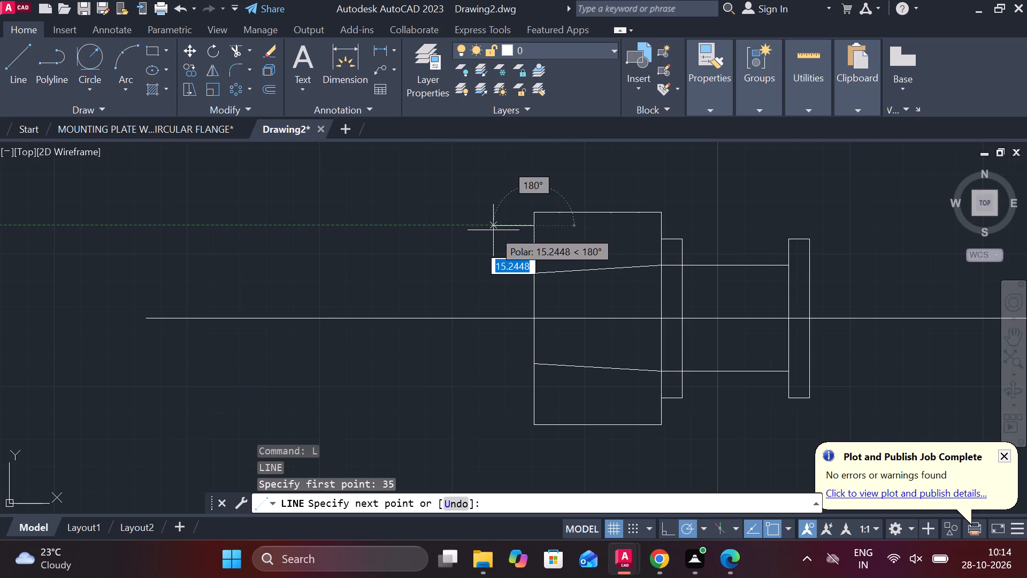
type("4")
key("space")
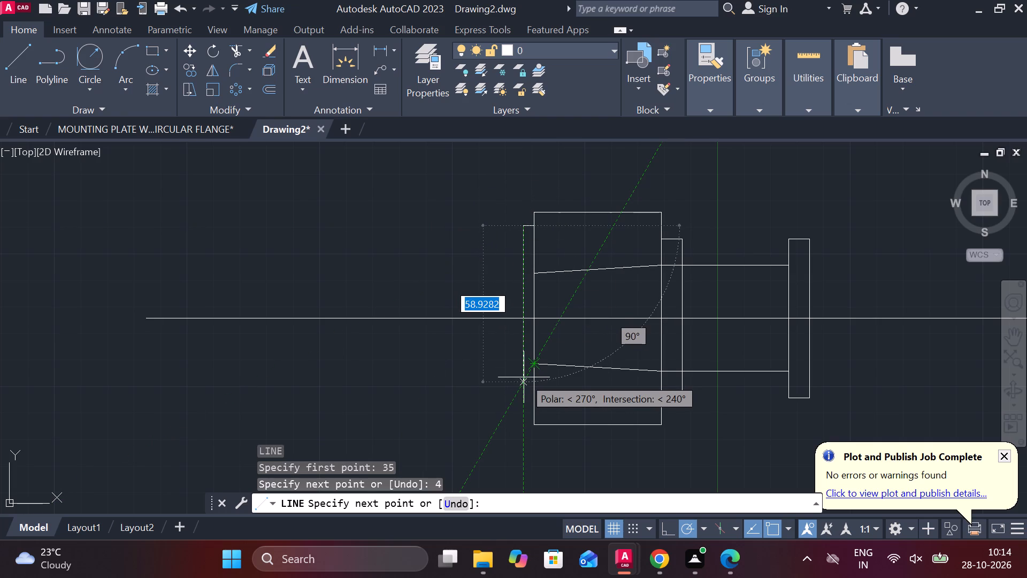
type("70")
key("Return")
scroll(524, 378, "up", 2)
middle_click_drag(561, 465, 532, 378)
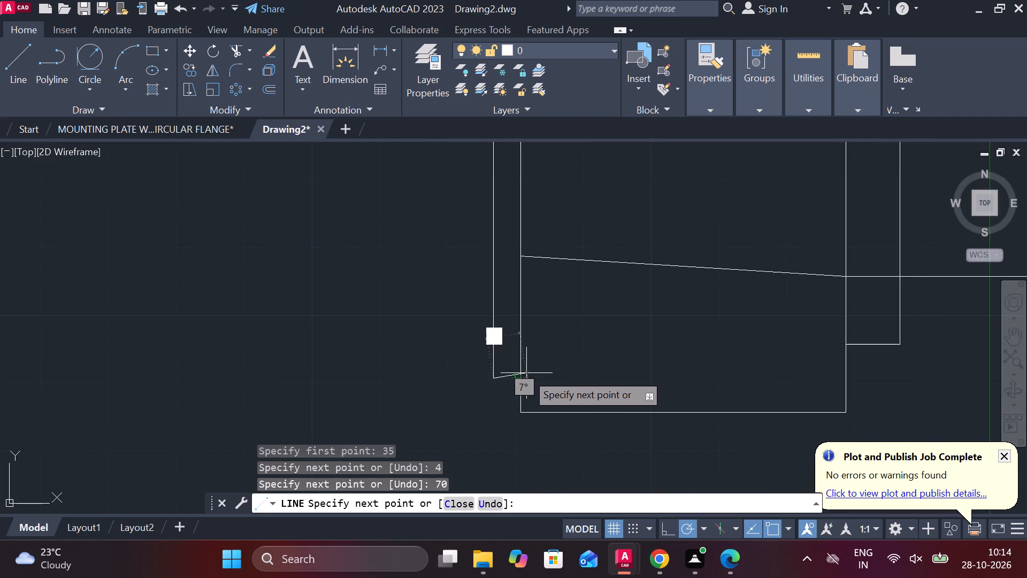
left_click(515, 379)
scroll(603, 332, "down", 3)
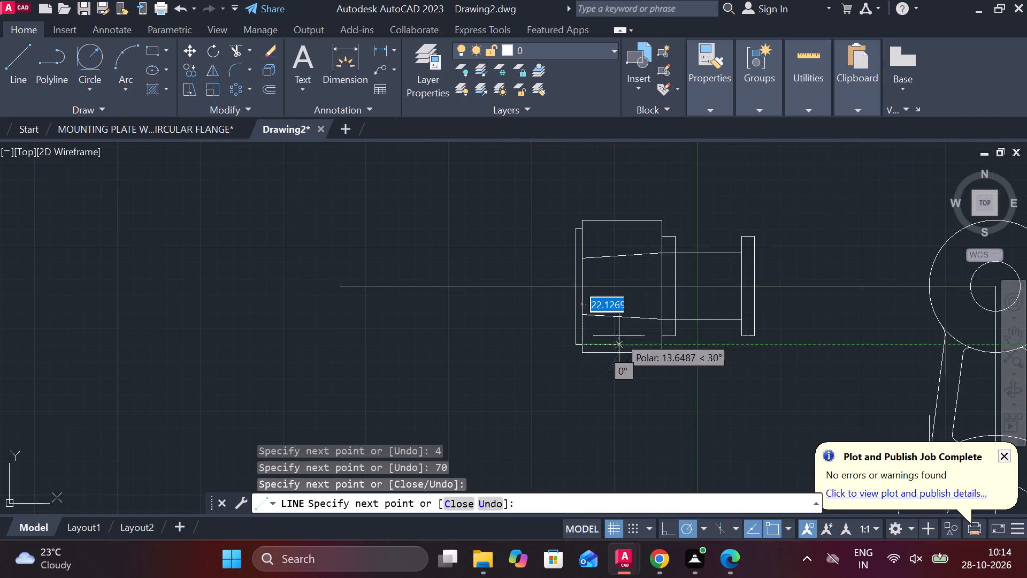
key("Escape")
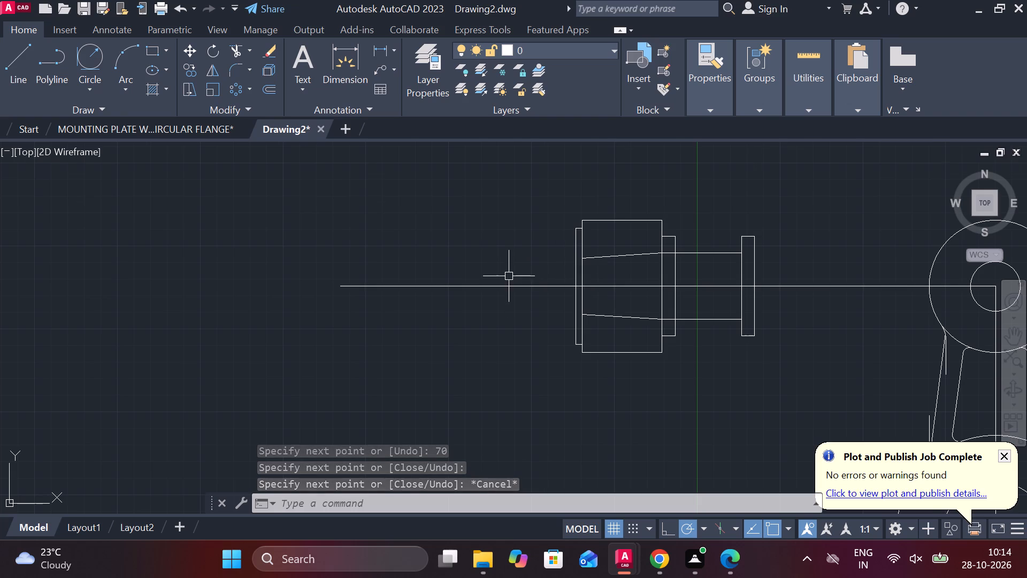
Draw a vertical line joining the left ends of the two sloped lines.
scroll(509, 276, "up", 1)
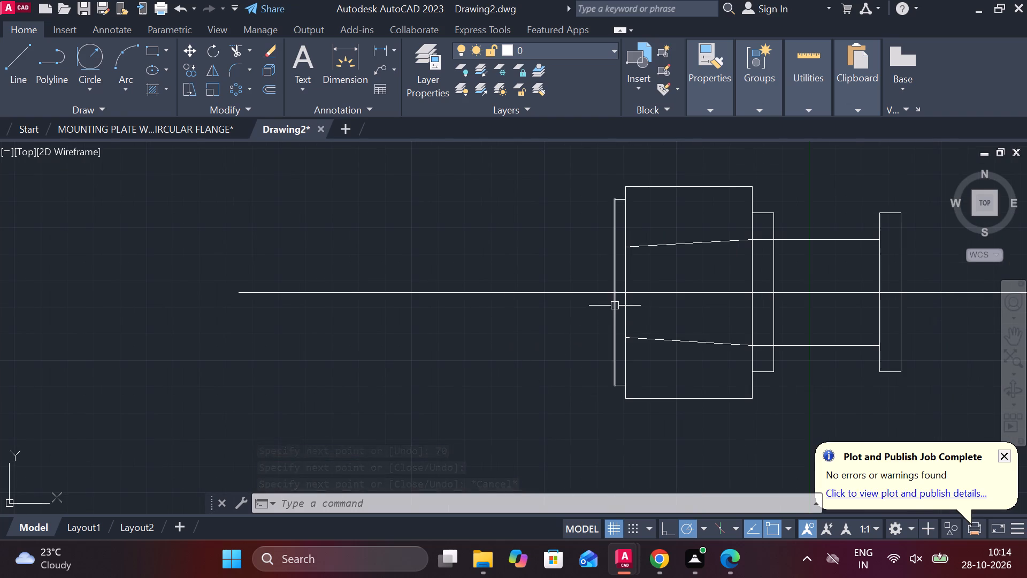
key("l")
key("Return")
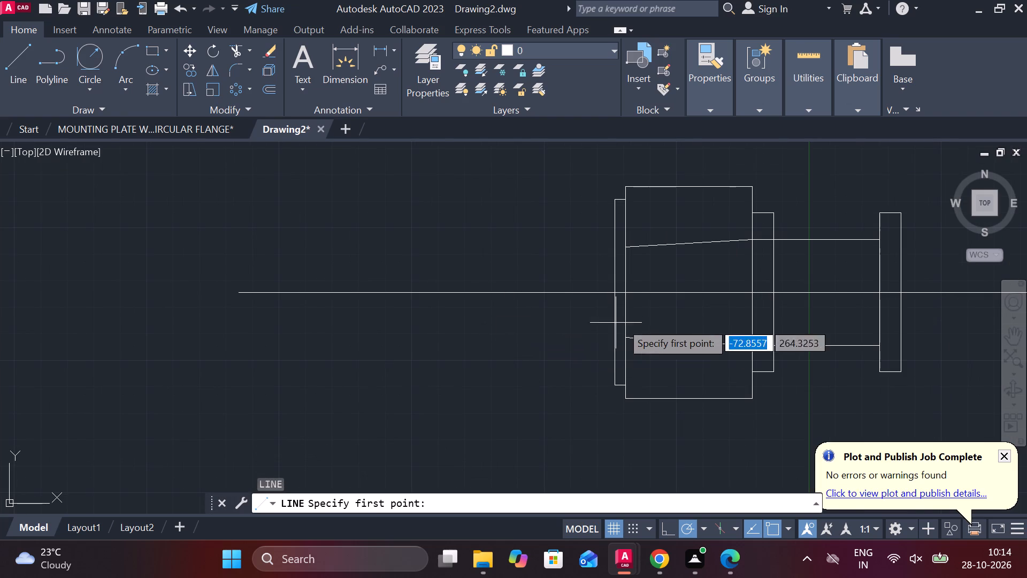
left_click(629, 249)
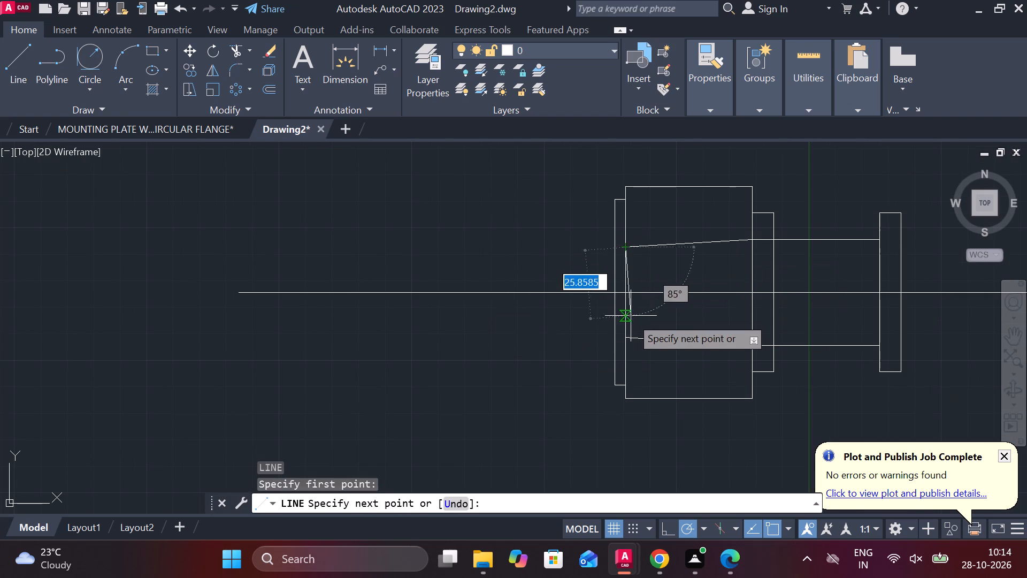
left_click(623, 332)
key("Escape")
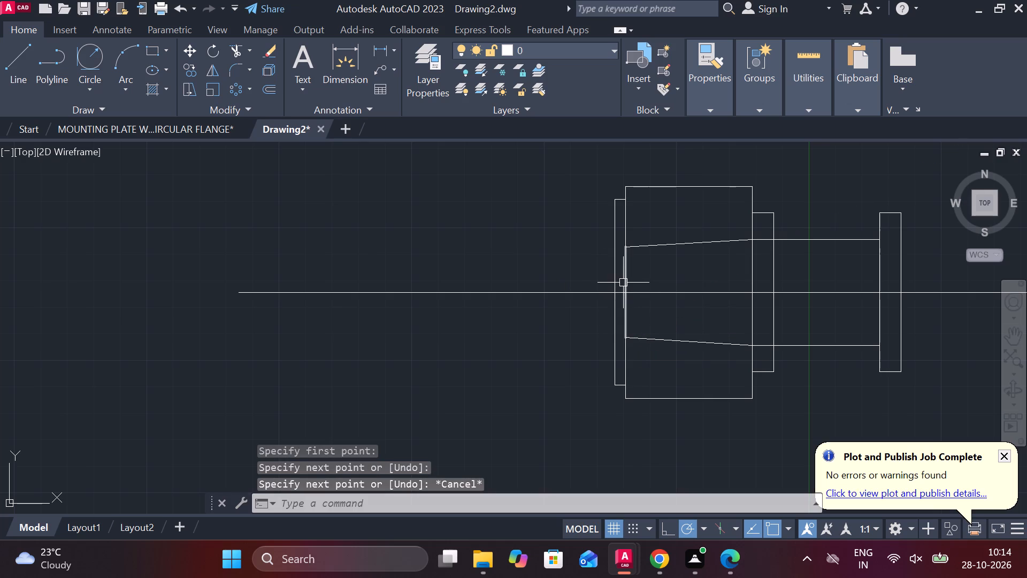
Offset the vertical line between the sloped lines 35 to the left.
left_click(623, 283)
key("o")
key("Return")
key("Return")
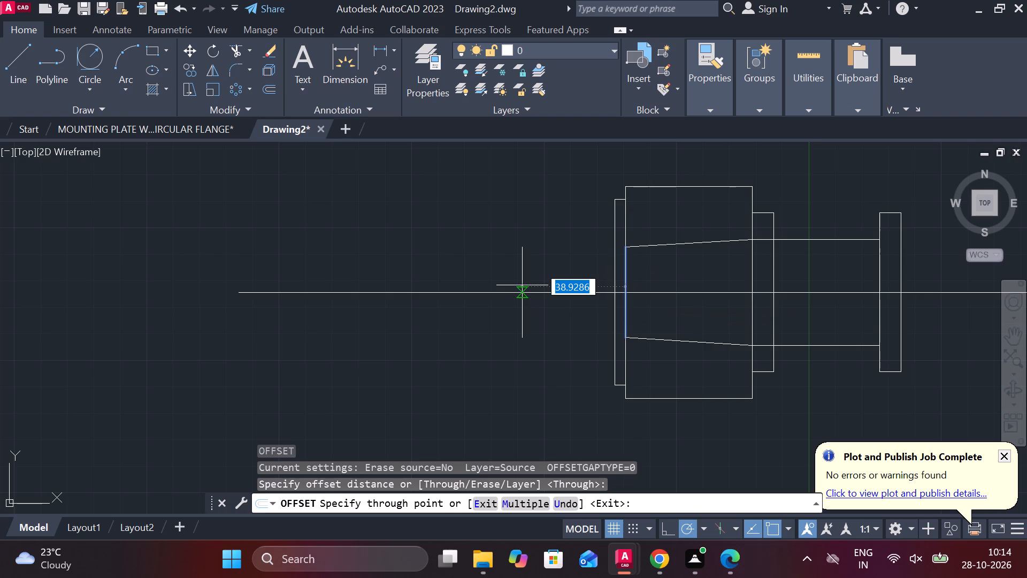
type("35")
key("Return")
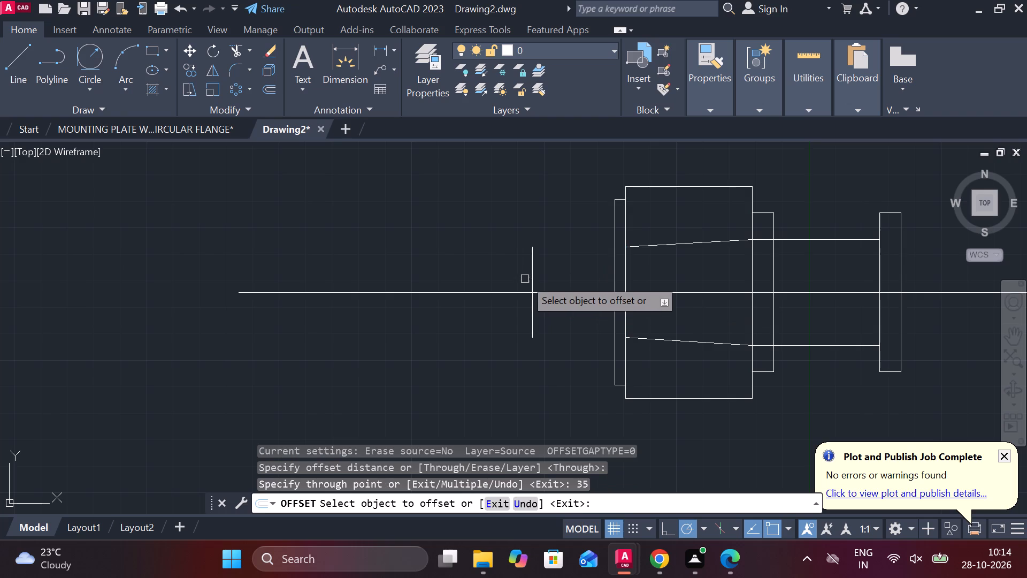
middle_click_drag(493, 262, 429, 256)
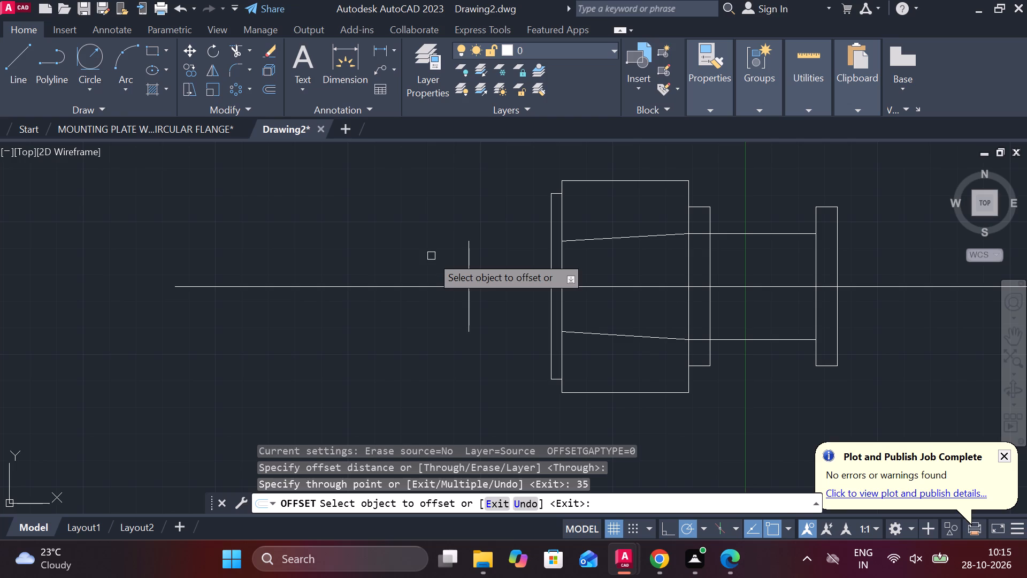
middle_click_drag(480, 321, 440, 196)
key("Escape")
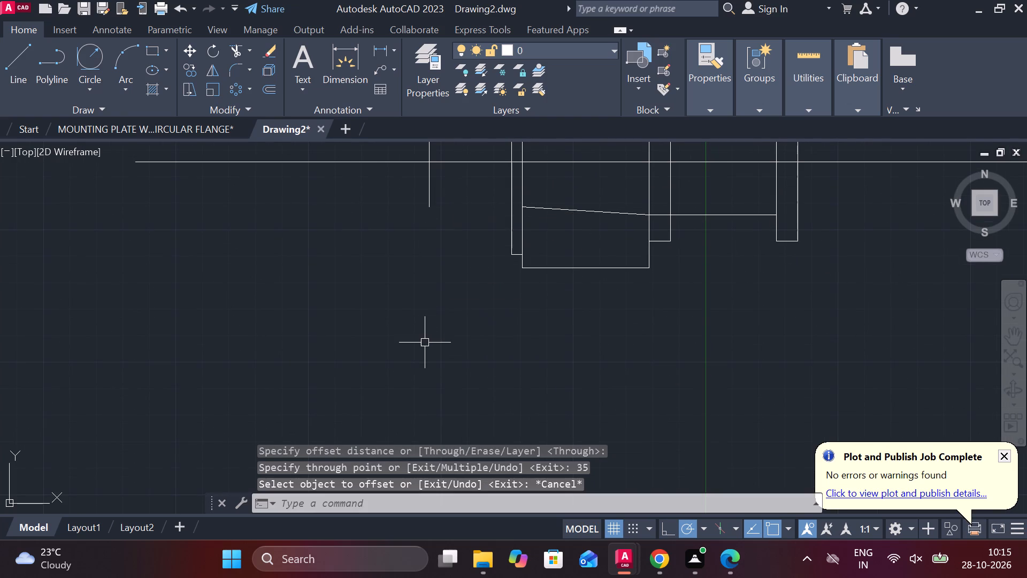
Draw a 60 wide by 20 high rectangle from lines in the empty area below the side view.
key("l")
key("Return")
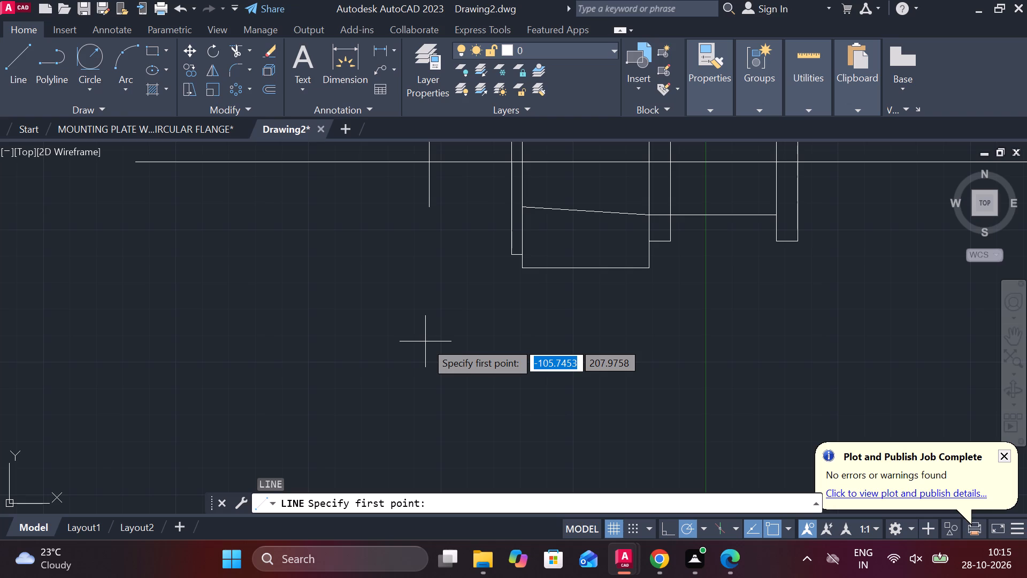
left_click(424, 335)
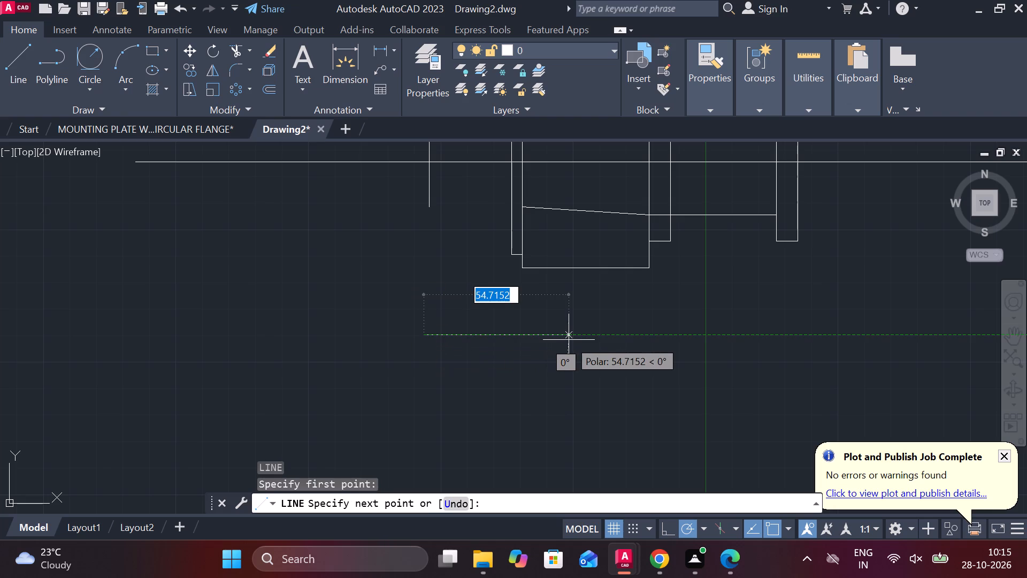
type("60")
key("Return")
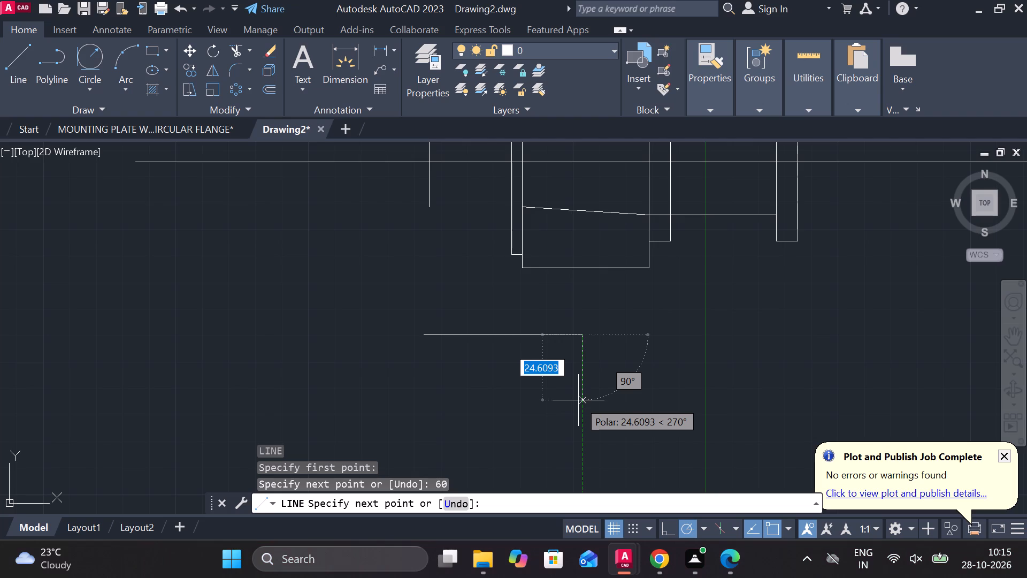
type("20")
key("Return")
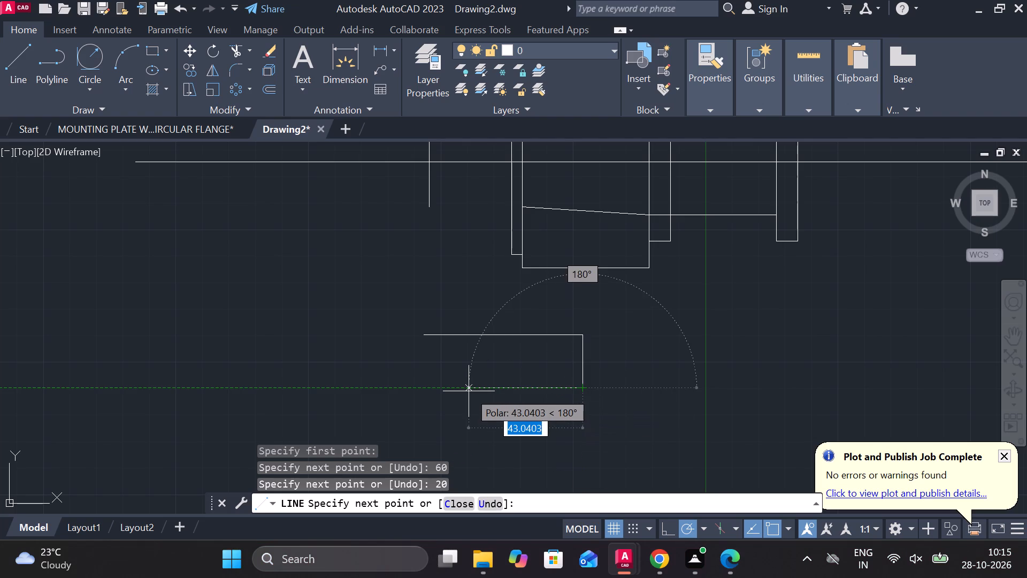
type("60")
key("Return")
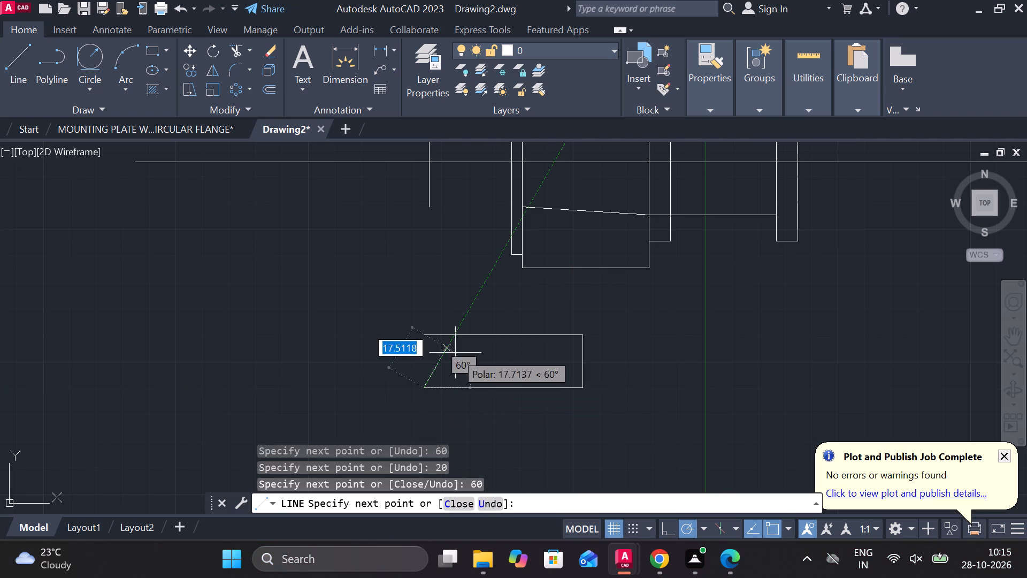
left_click(420, 330)
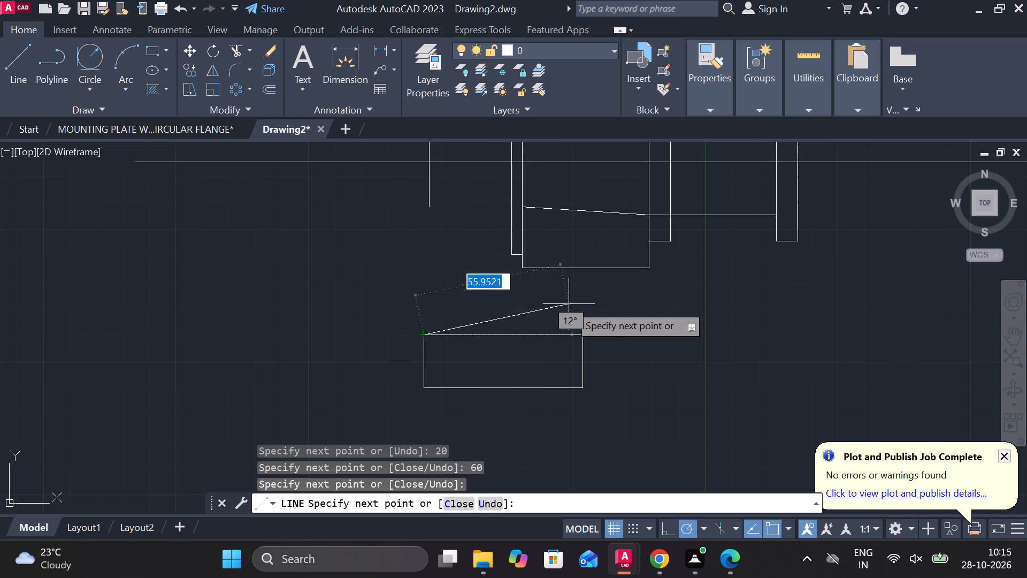
key("Escape")
middle_click(539, 356)
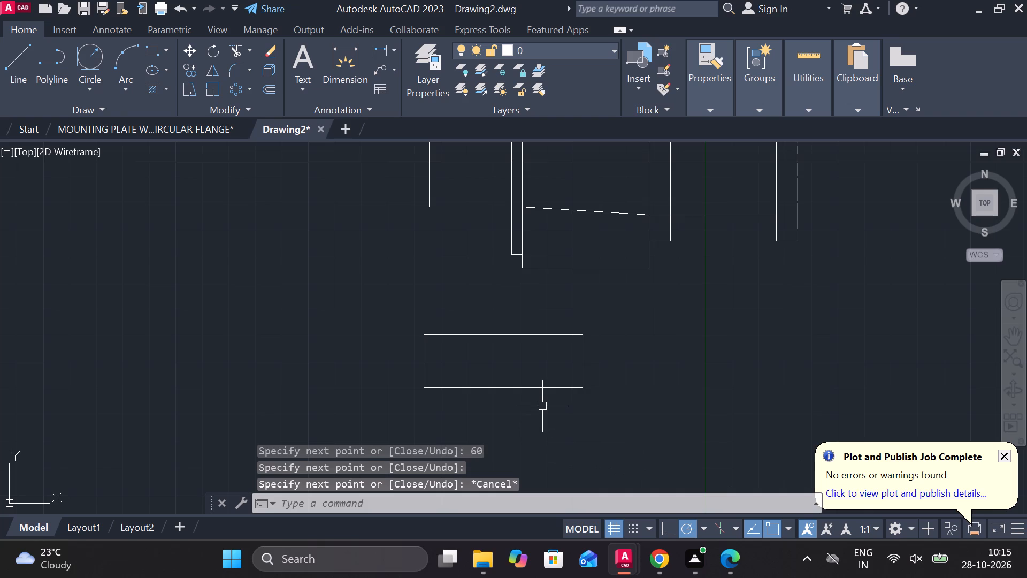
Offset the new rectangle's bottom edge 3 upward, inside the rectangle.
left_click(535, 387)
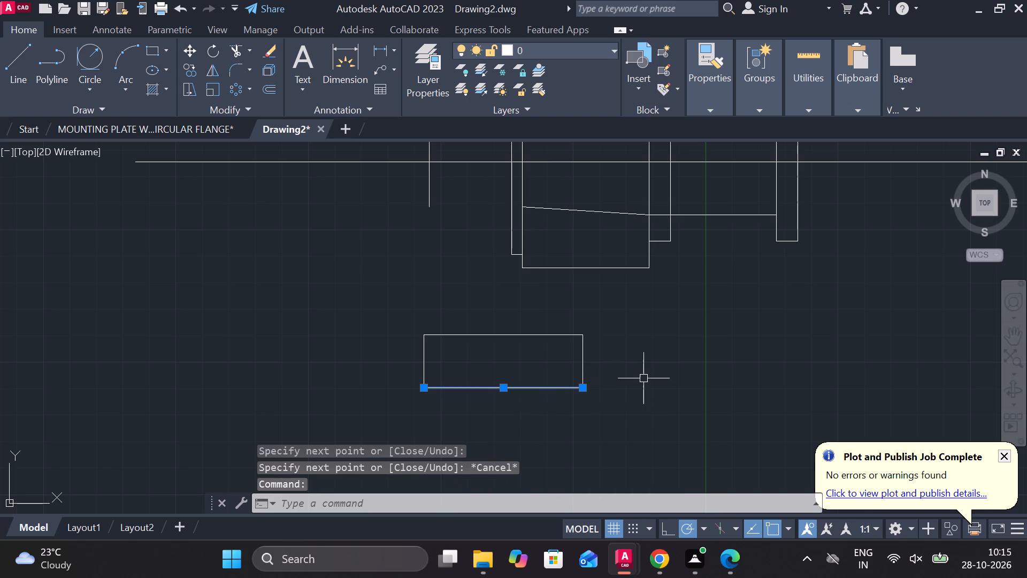
key("o")
key("Return")
key("Return")
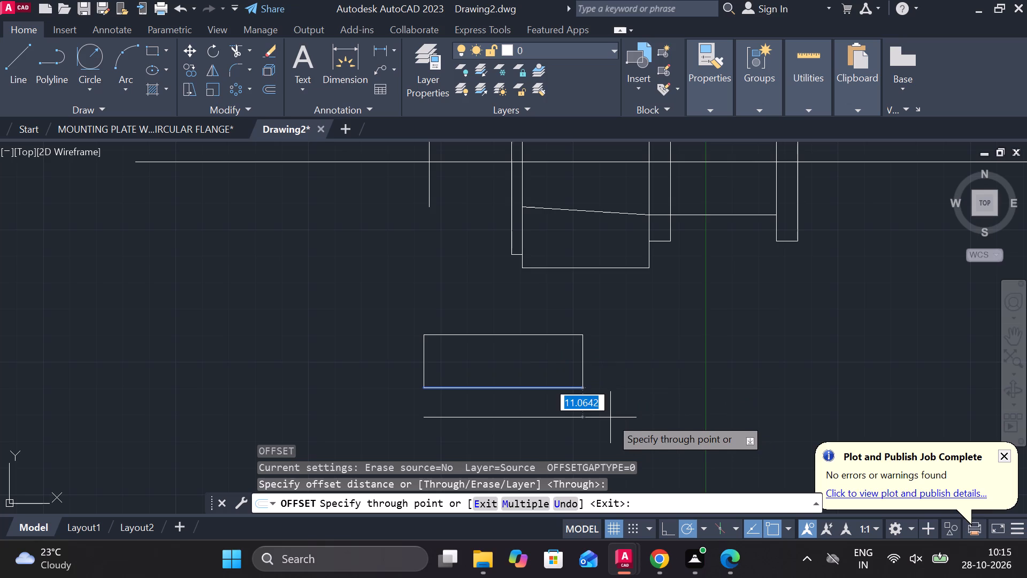
scroll(622, 378, "up", 1)
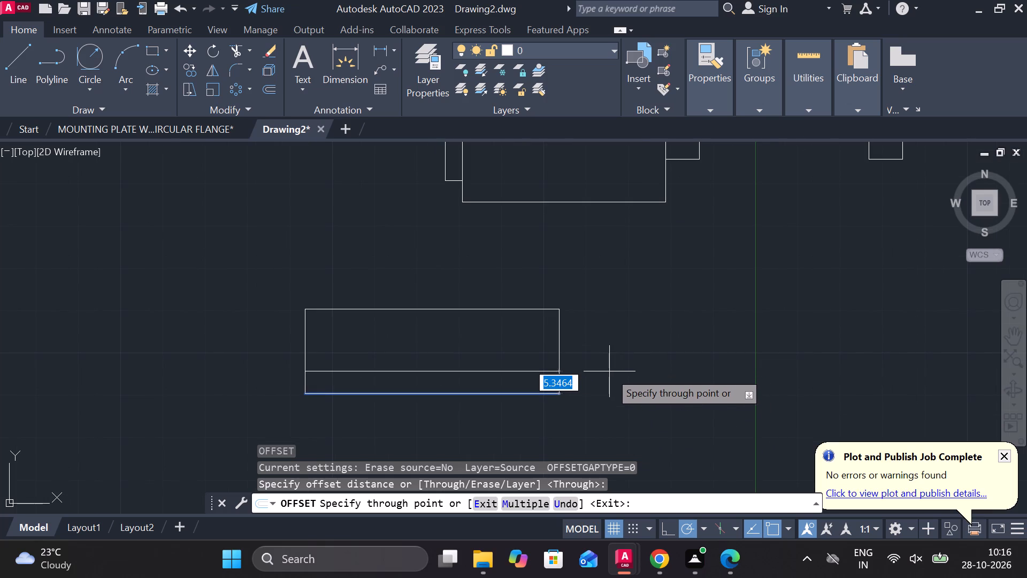
type("3")
key("space")
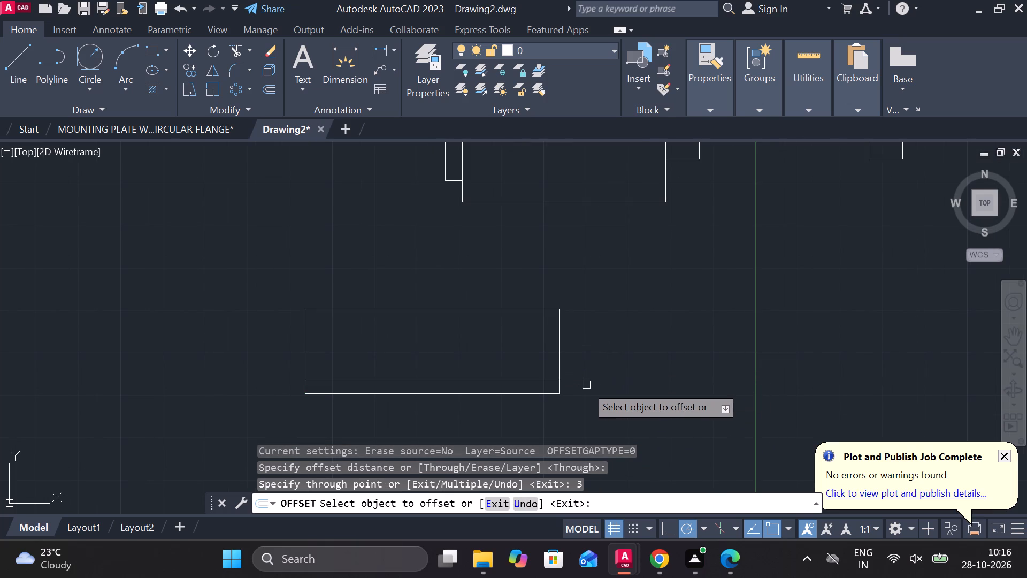
key("Escape")
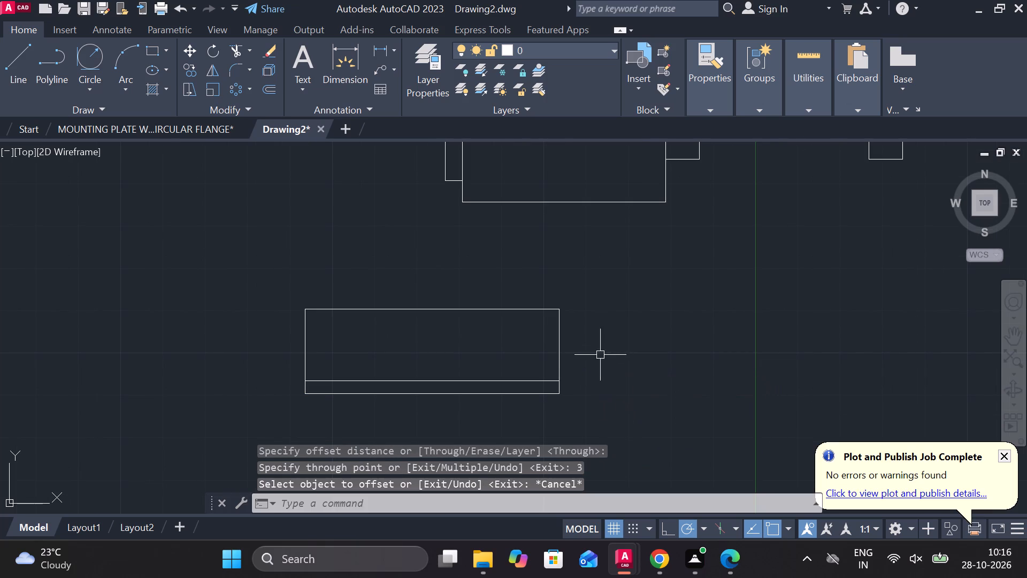
Draw a vertical line from the midpoint of the 60×20 rectangle's top edge to the midpoint of its bottom edge.
key("l")
key("Return")
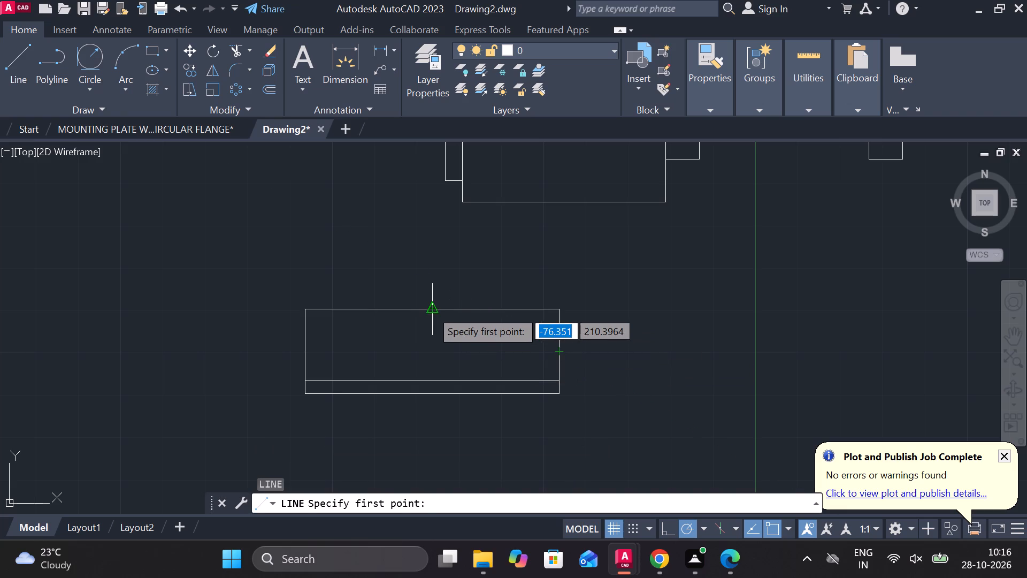
left_click(431, 310)
left_click(435, 396)
key("Escape")
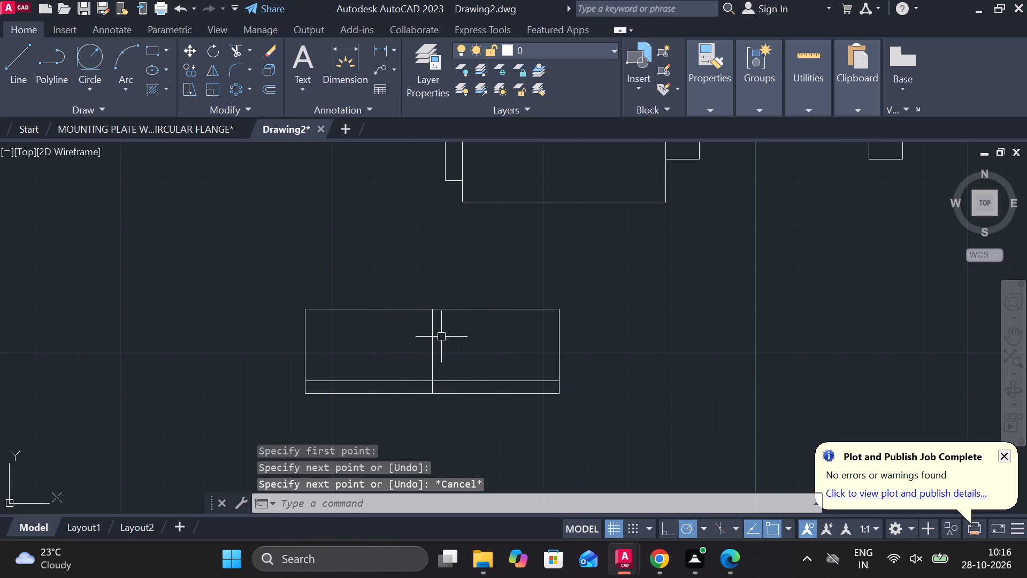
Offset the rectangle's vertical middle line 10 to the right and 10 to the left.
left_click(435, 337)
key("o")
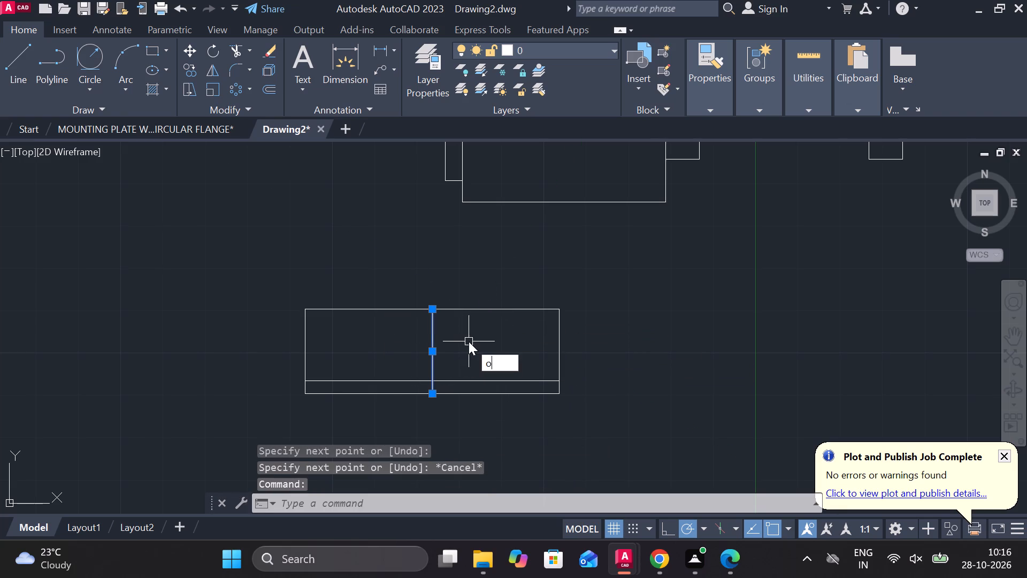
key("Return")
key("Return")
type("10")
key("Return")
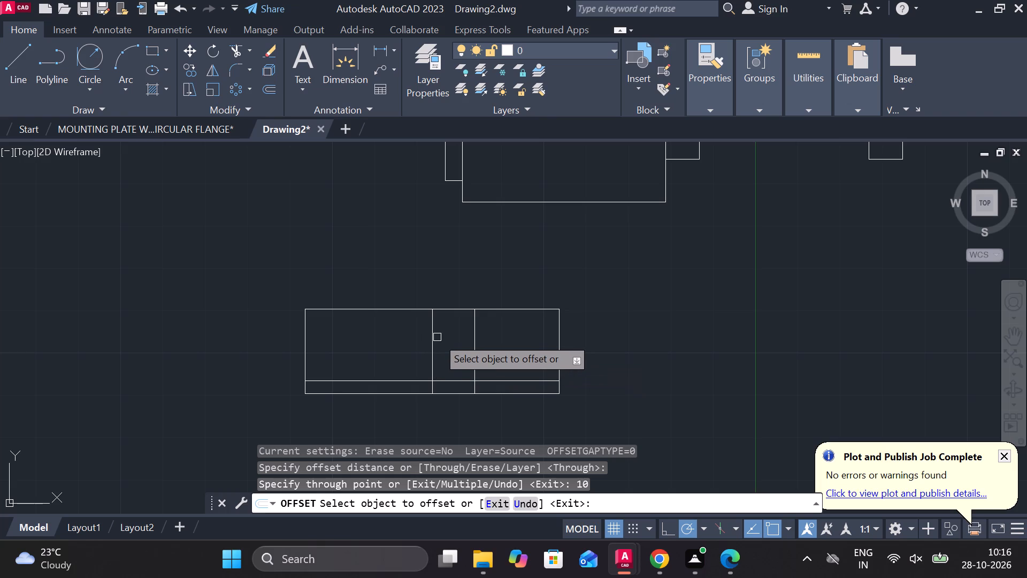
left_click(434, 330)
type("10")
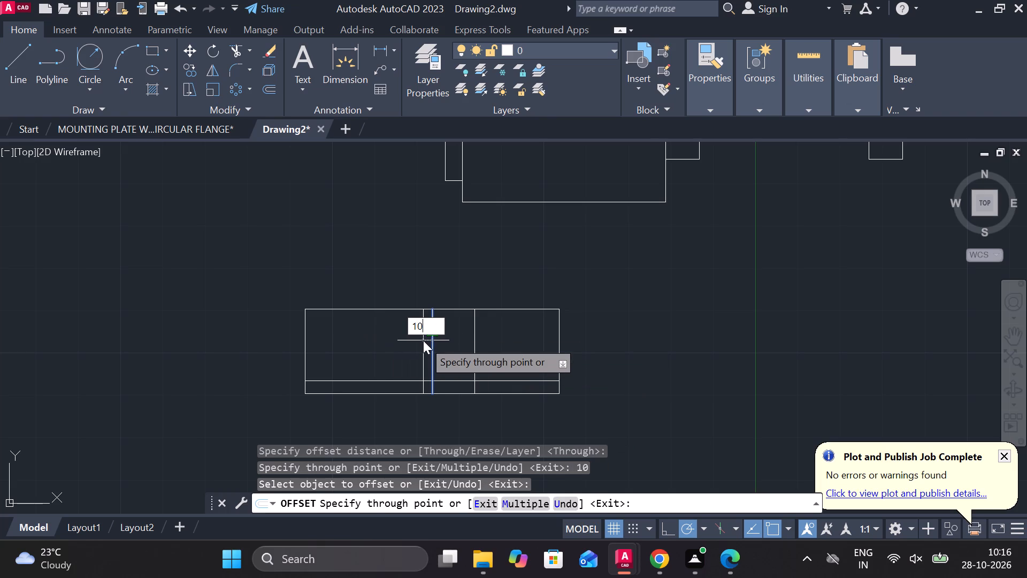
key("Return")
middle_click_drag(607, 356, 618, 333)
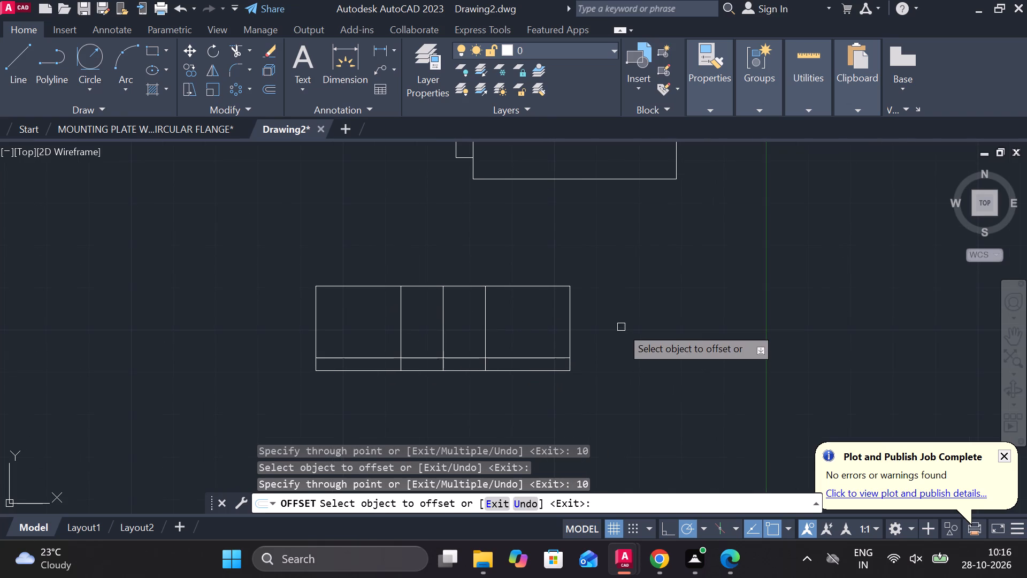
key("Escape")
Measure the width of the rectangle's left section along its top edge with a temporary linear dimension.
left_click(382, 55)
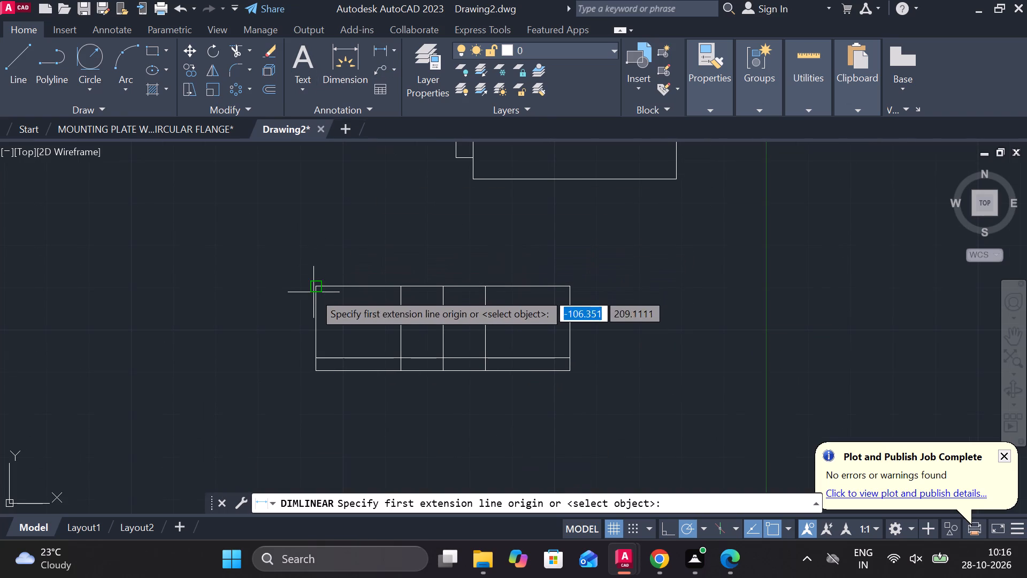
left_click(313, 292)
left_click(398, 289)
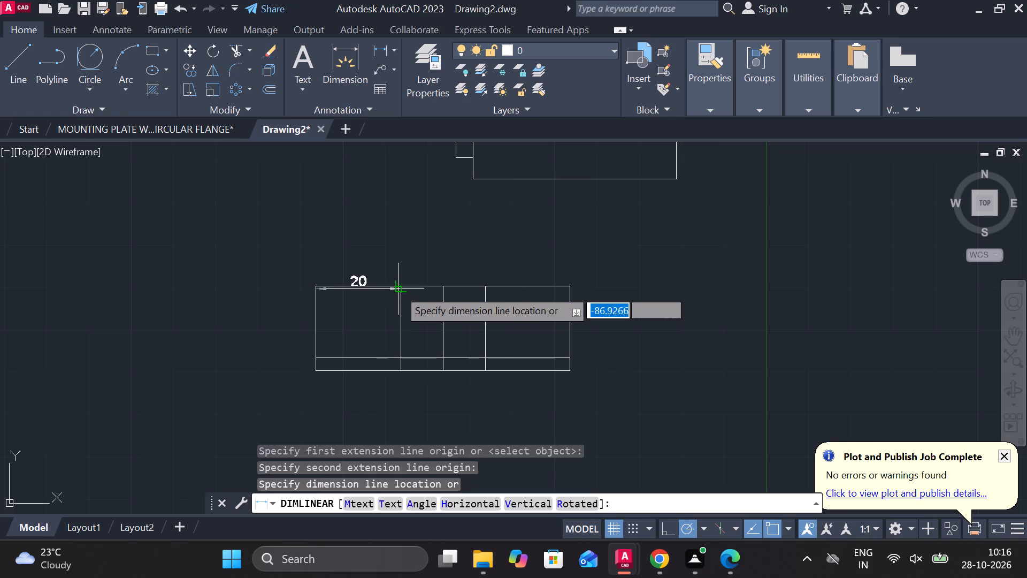
key("Escape")
key("space")
left_click(406, 279)
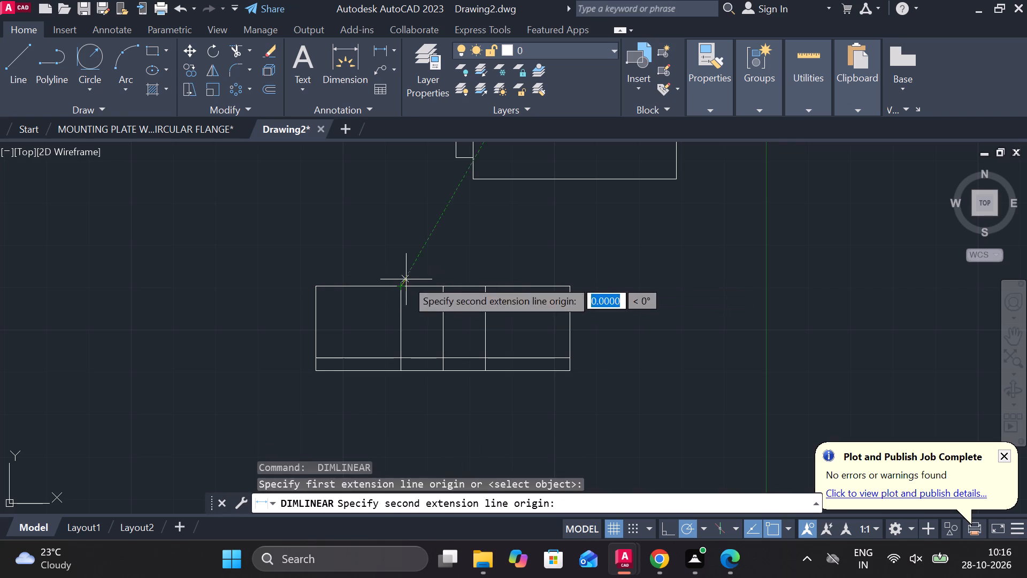
key("Escape")
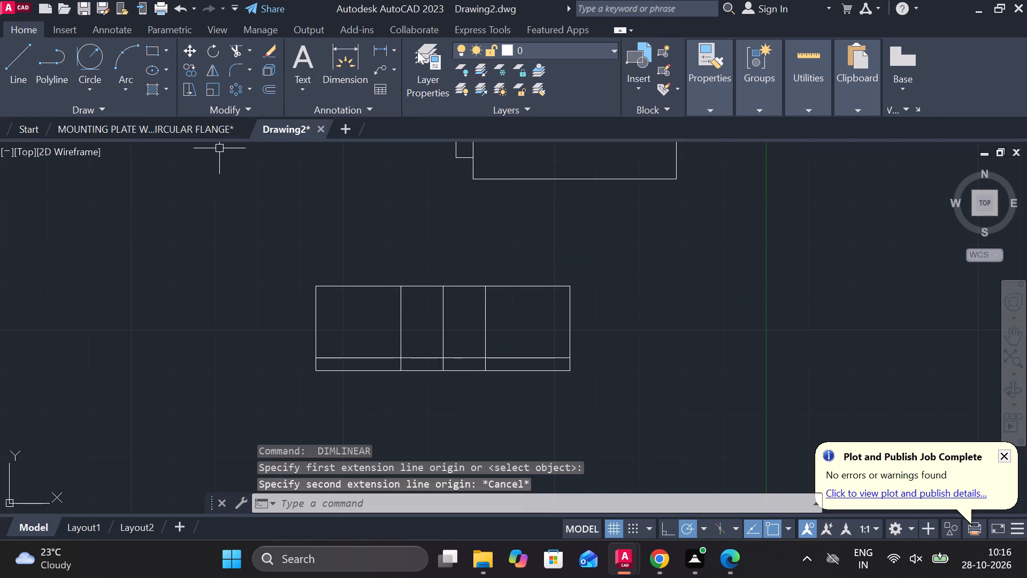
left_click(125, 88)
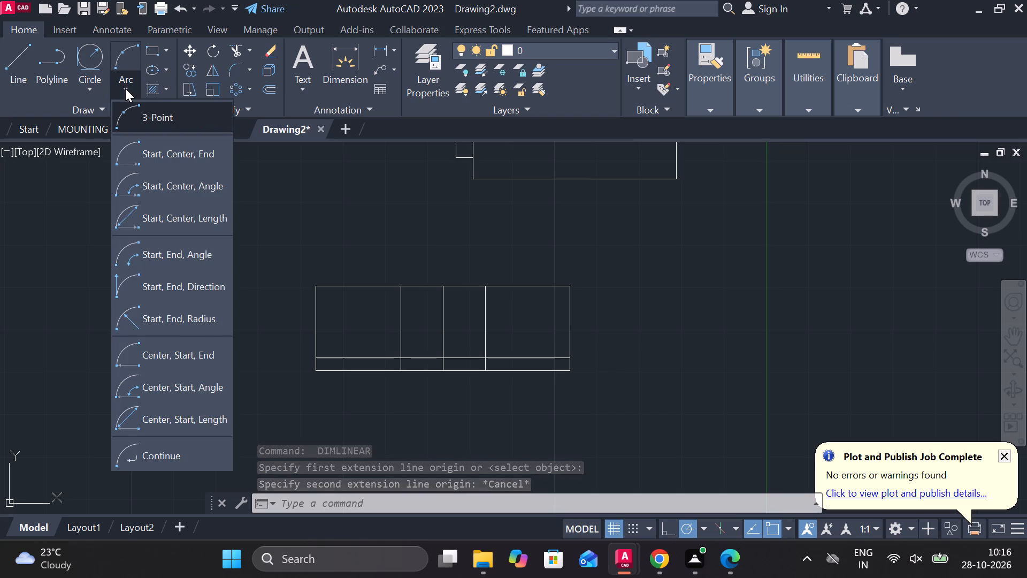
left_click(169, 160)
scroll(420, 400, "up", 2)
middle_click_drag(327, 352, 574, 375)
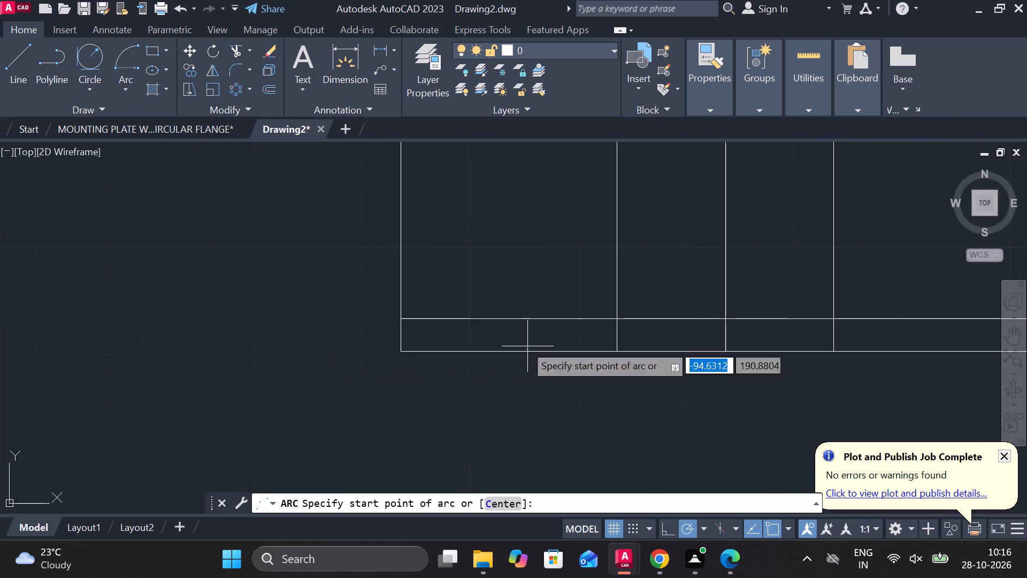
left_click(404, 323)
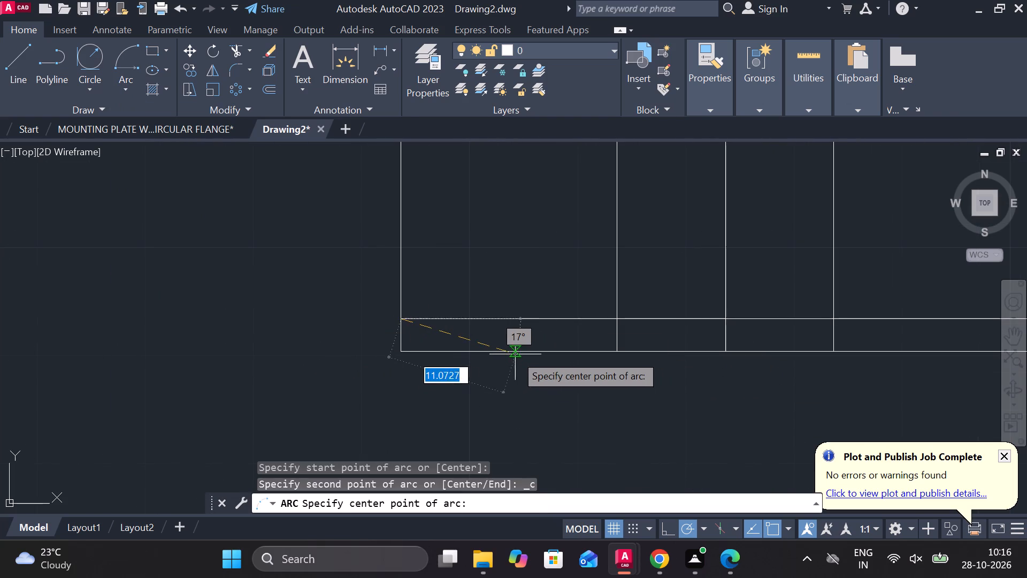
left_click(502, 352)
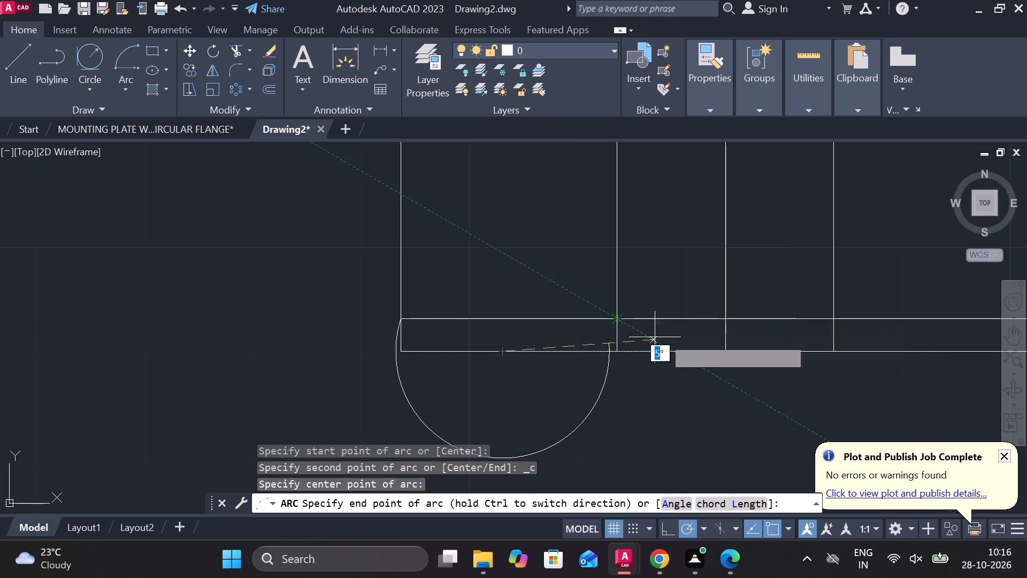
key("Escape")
Draw three adjoining three-point arcs across the rectangle's left, middle and right sections, each spanning the section on the offset line and touching the bottom edge near mid-width.
key("space")
left_click(620, 318)
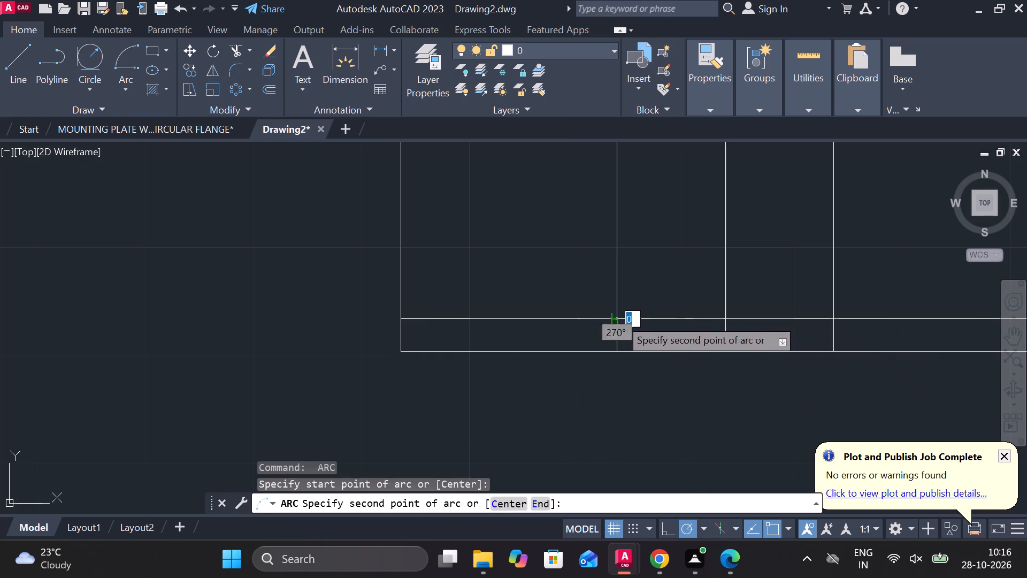
left_click(503, 351)
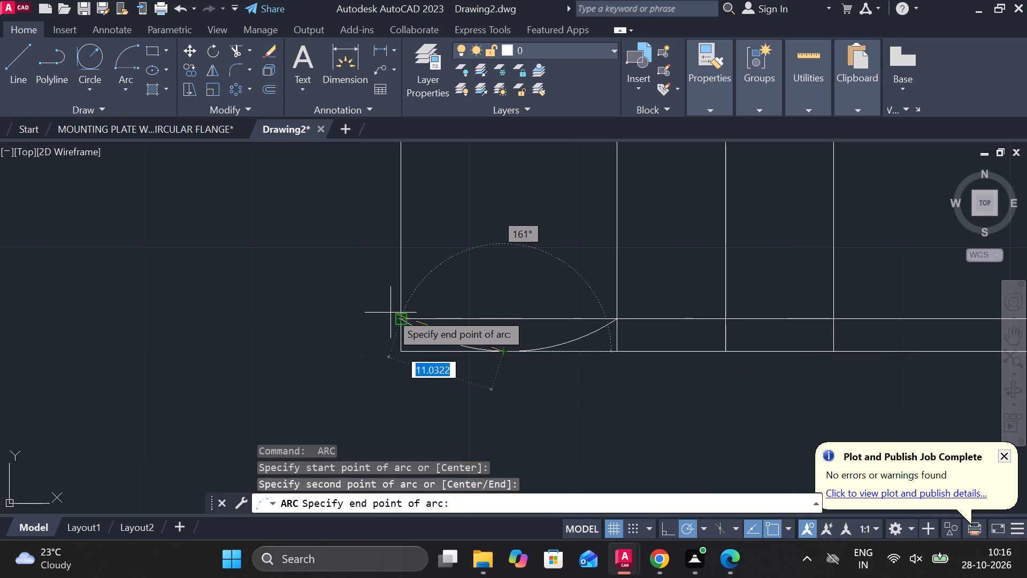
left_click(404, 317)
middle_click_drag(530, 330, 352, 332)
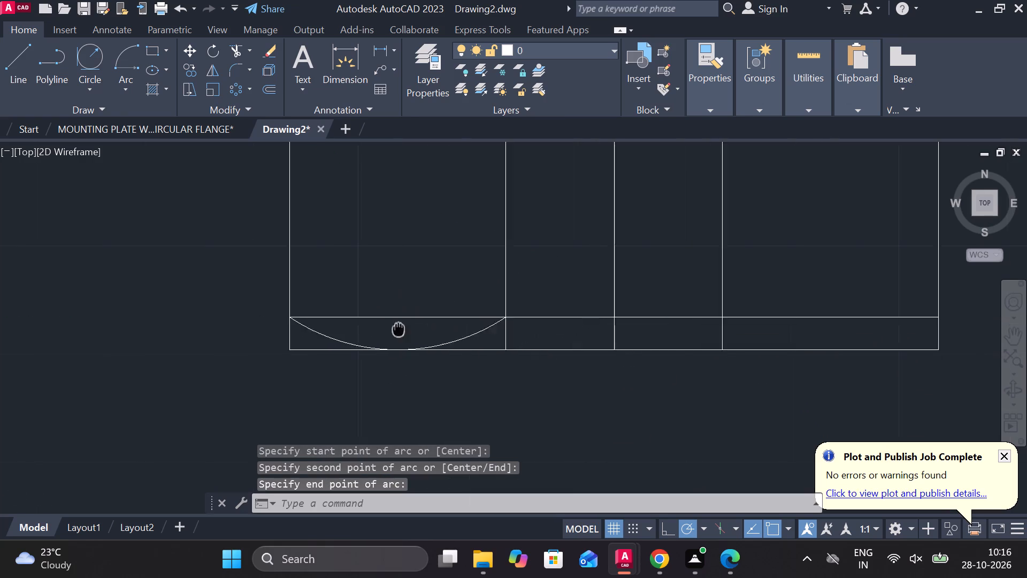
middle_click_drag(352, 332, 227, 356)
key("space")
left_click(314, 348)
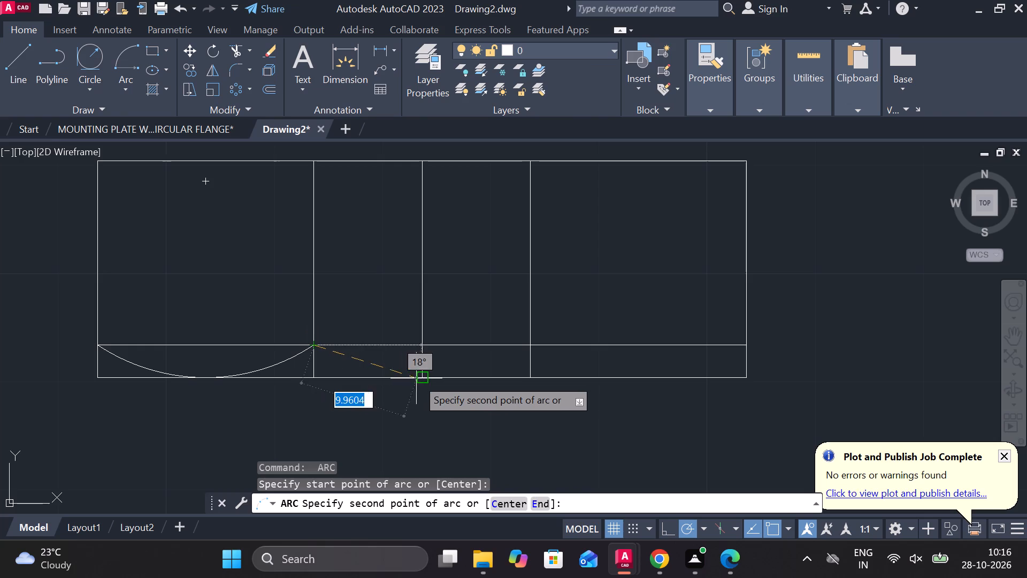
left_click(428, 378)
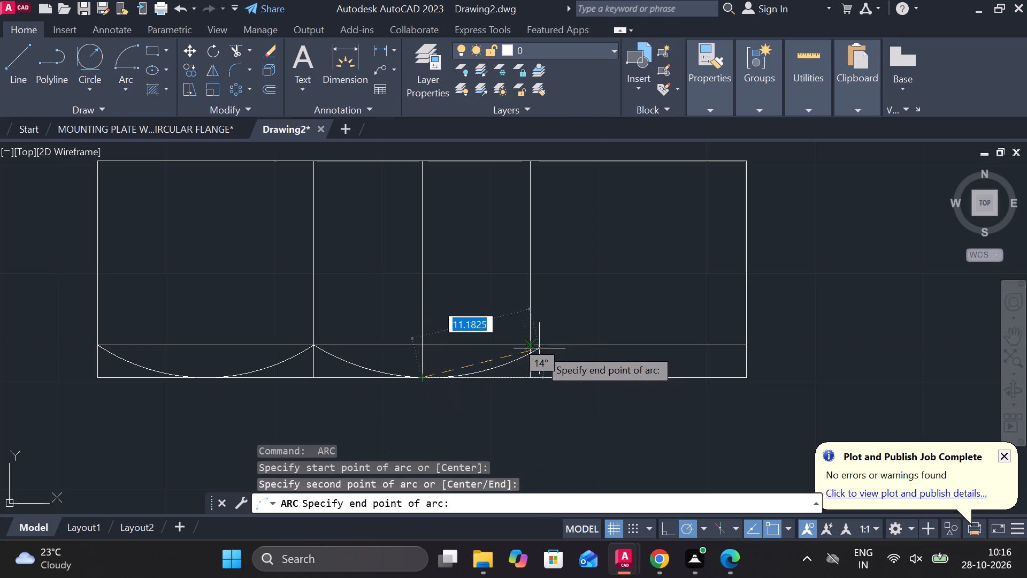
left_click(527, 347)
key("space")
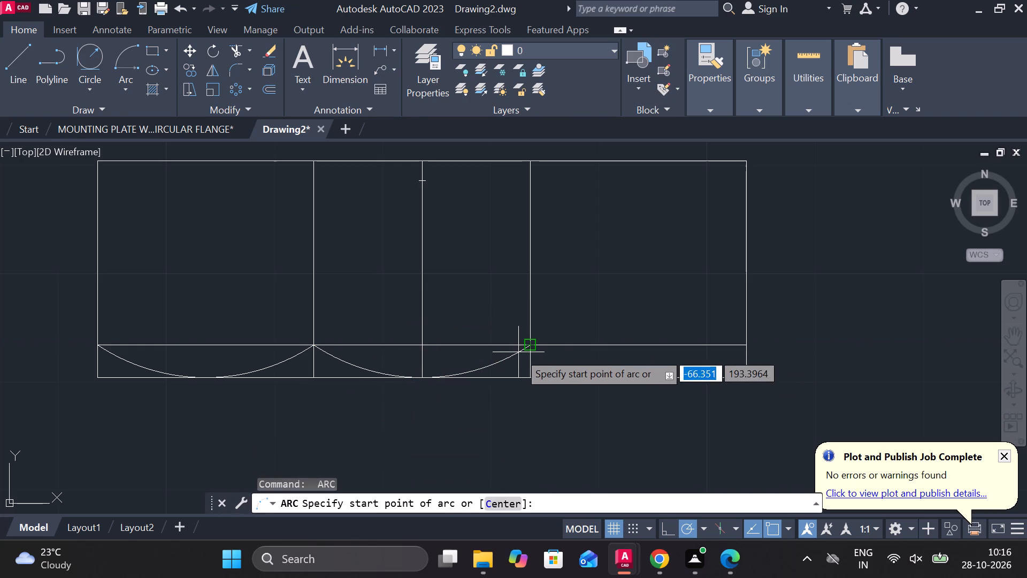
left_click(527, 347)
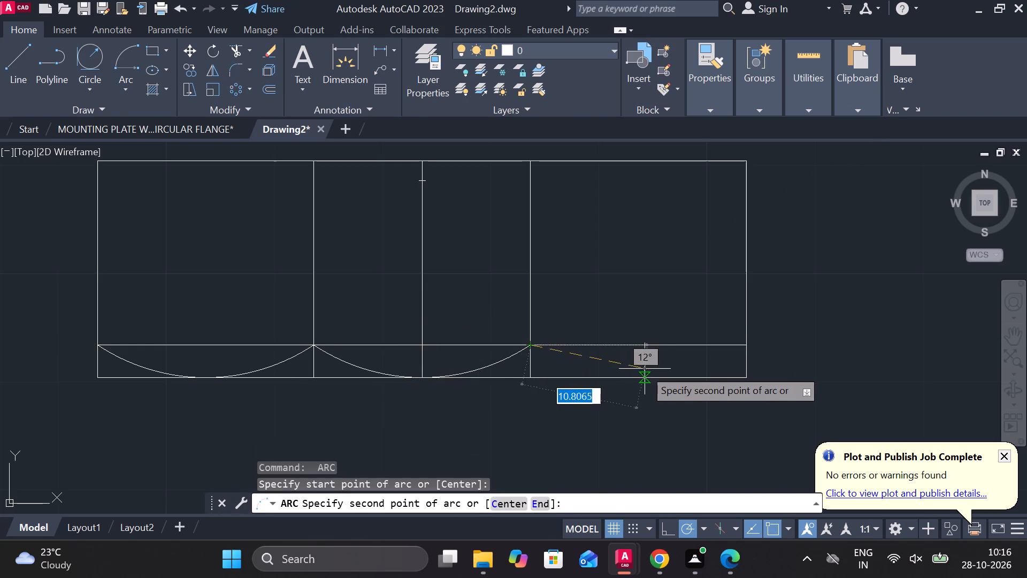
left_click(647, 376)
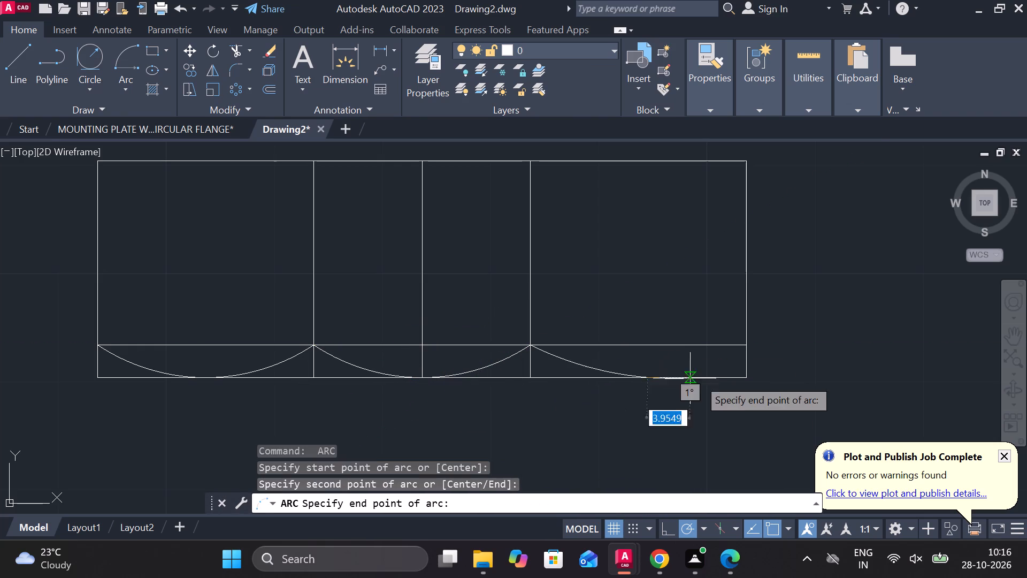
left_click(745, 348)
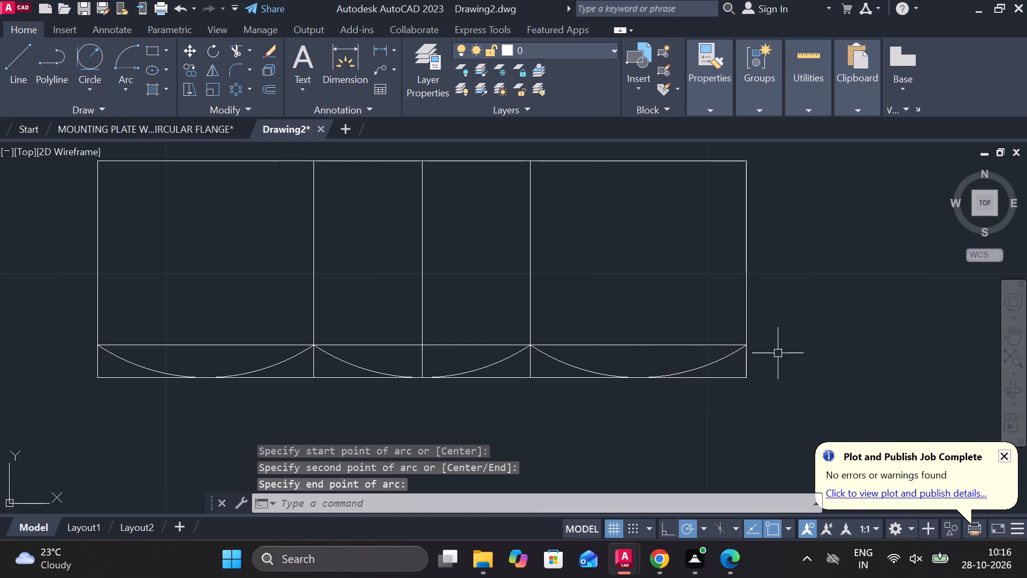
Trim away the horizontal offset line across the scalloped detail and the left divider's stub below the arcs.
scroll(778, 353, "down", 2)
key("Escape")
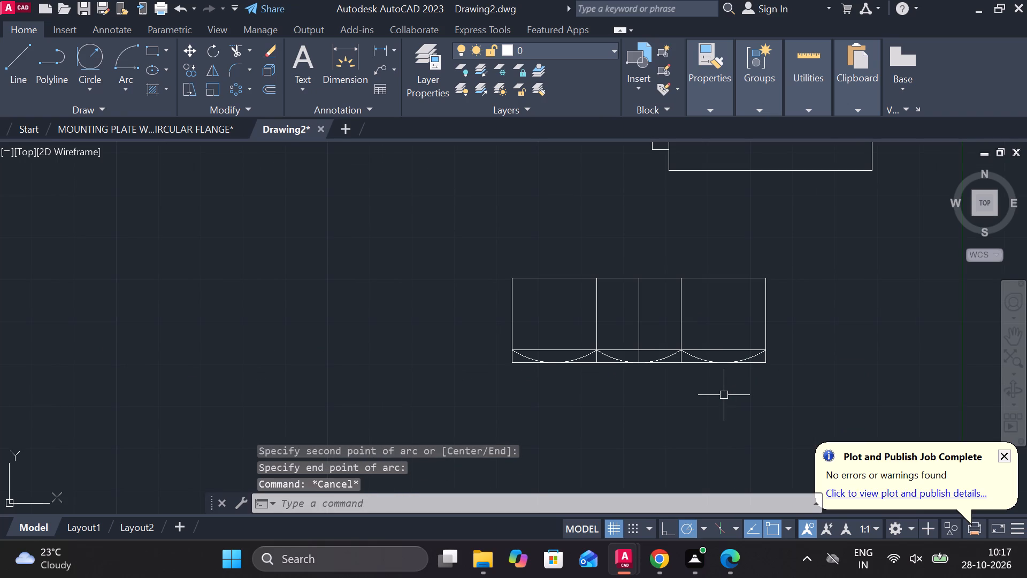
type("tr")
key("space")
scroll(586, 351, "up", 2)
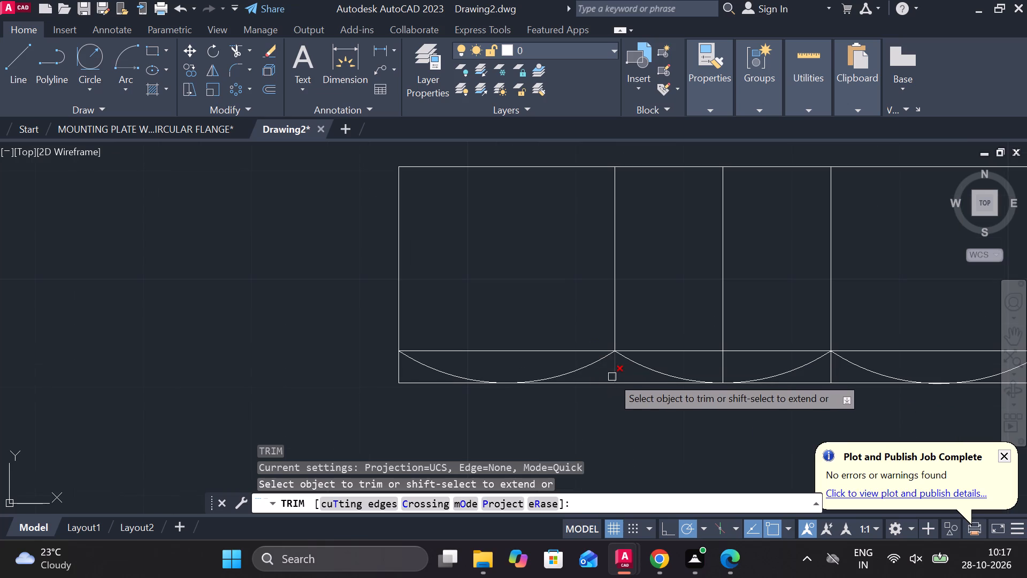
left_click(612, 374)
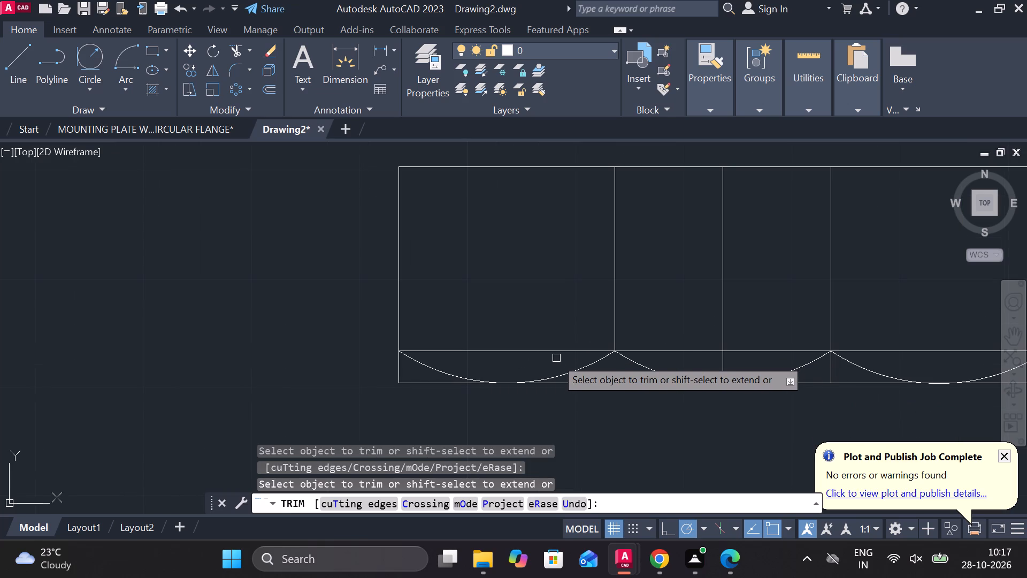
left_click(539, 352)
left_click(649, 349)
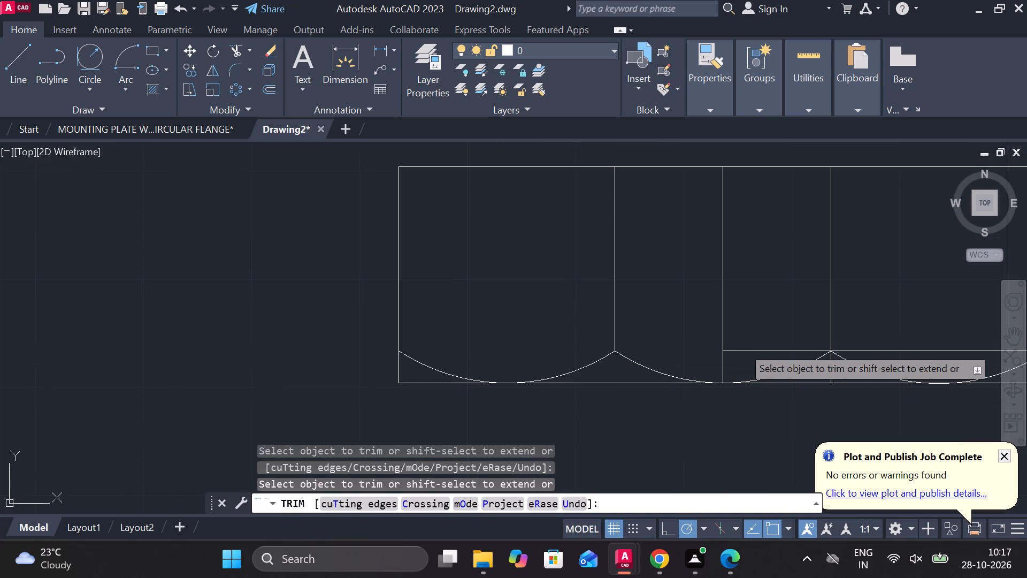
left_click(742, 347)
left_click(744, 353)
middle_click_drag(740, 347, 587, 352)
double_click(786, 356)
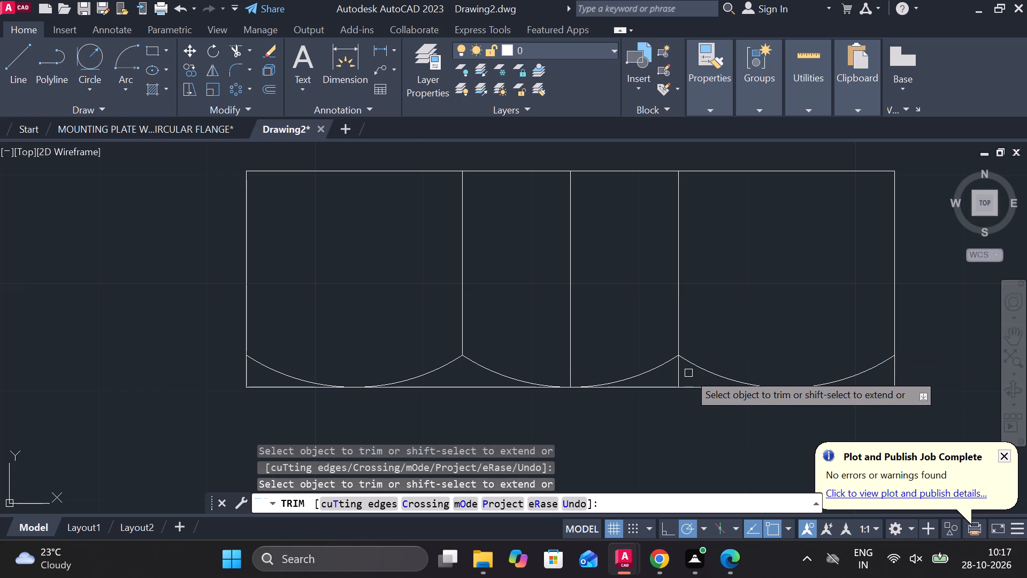
Trim the right divider's stub below the arcs and both bottom outer corners beyond the end arcs.
left_click(682, 372)
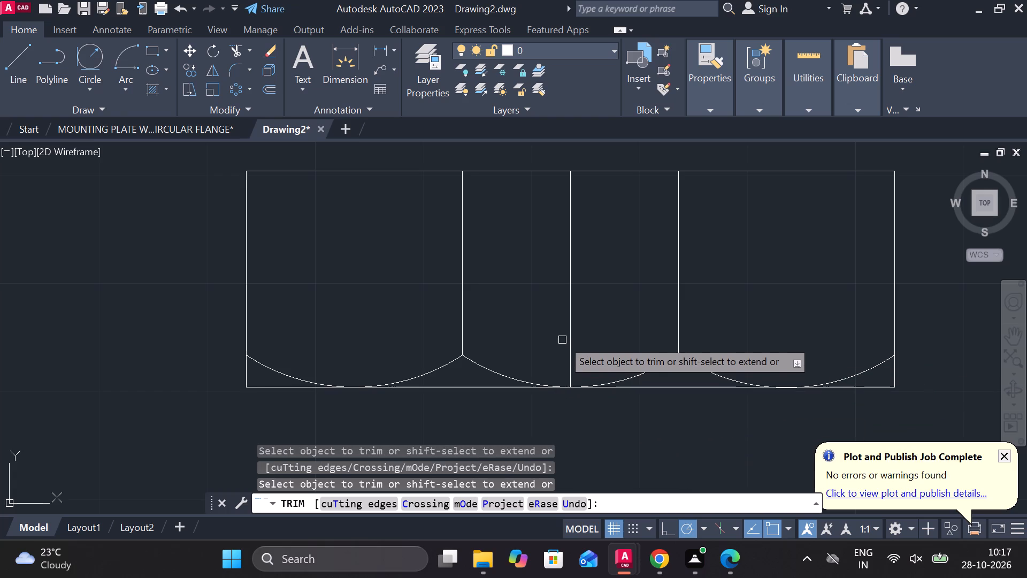
left_click(255, 387)
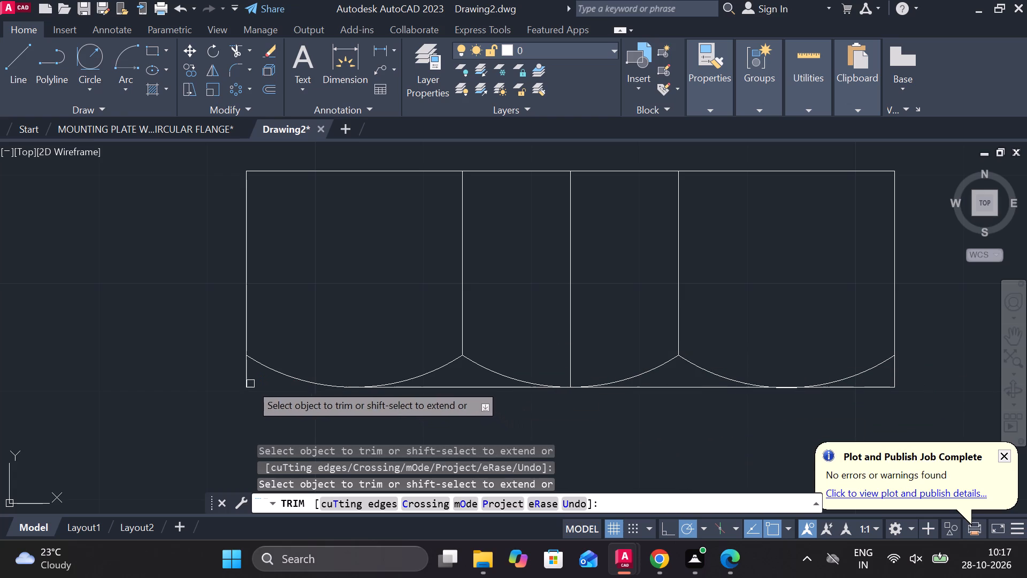
left_click(245, 376)
scroll(449, 427, "down", 1)
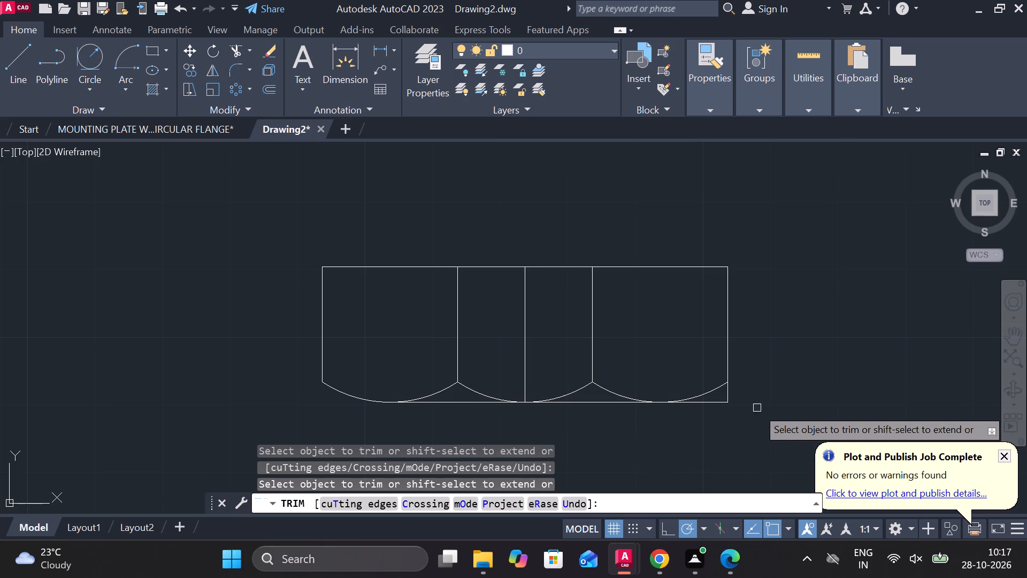
left_click(728, 406)
left_click(728, 401)
key("Escape")
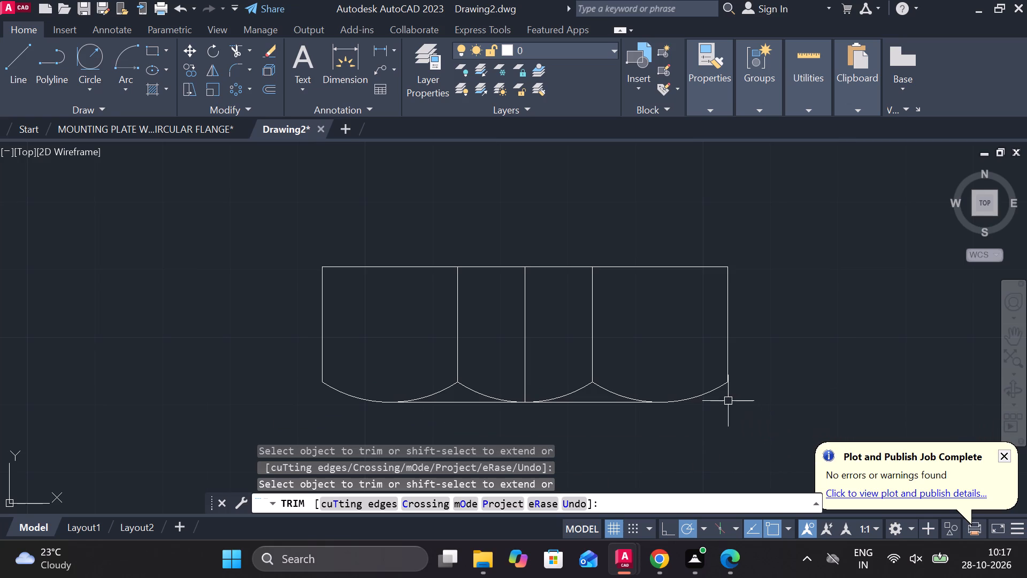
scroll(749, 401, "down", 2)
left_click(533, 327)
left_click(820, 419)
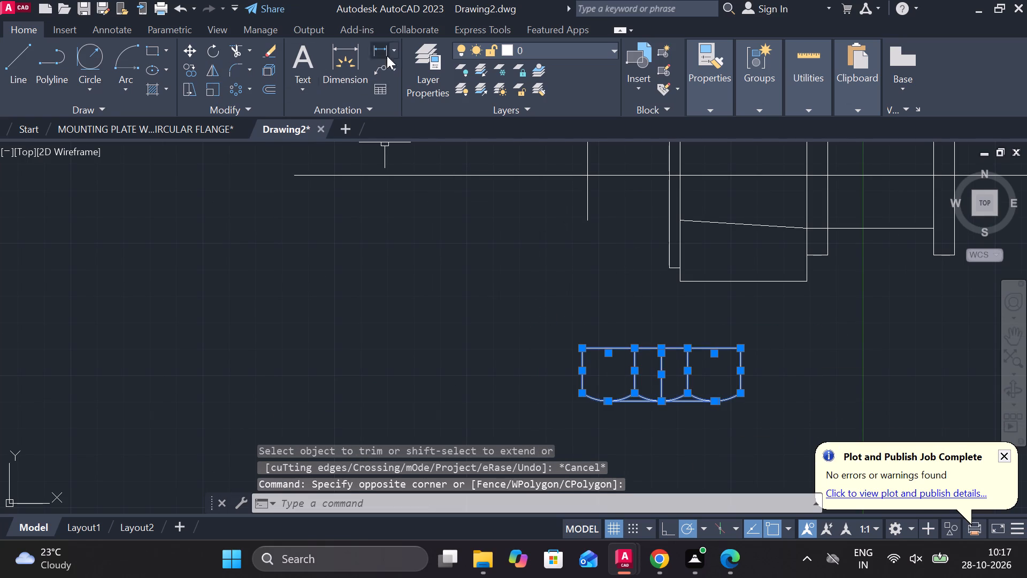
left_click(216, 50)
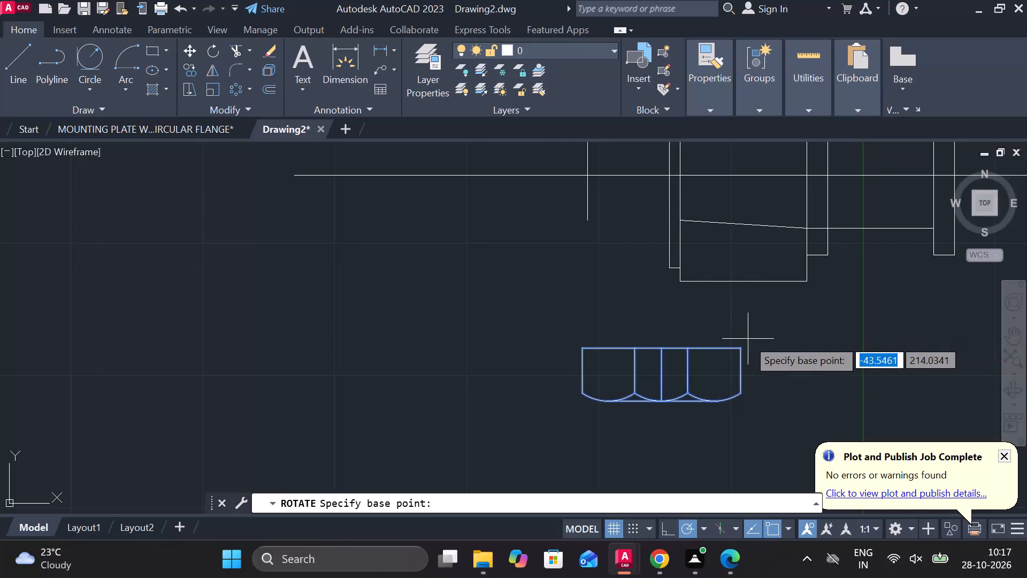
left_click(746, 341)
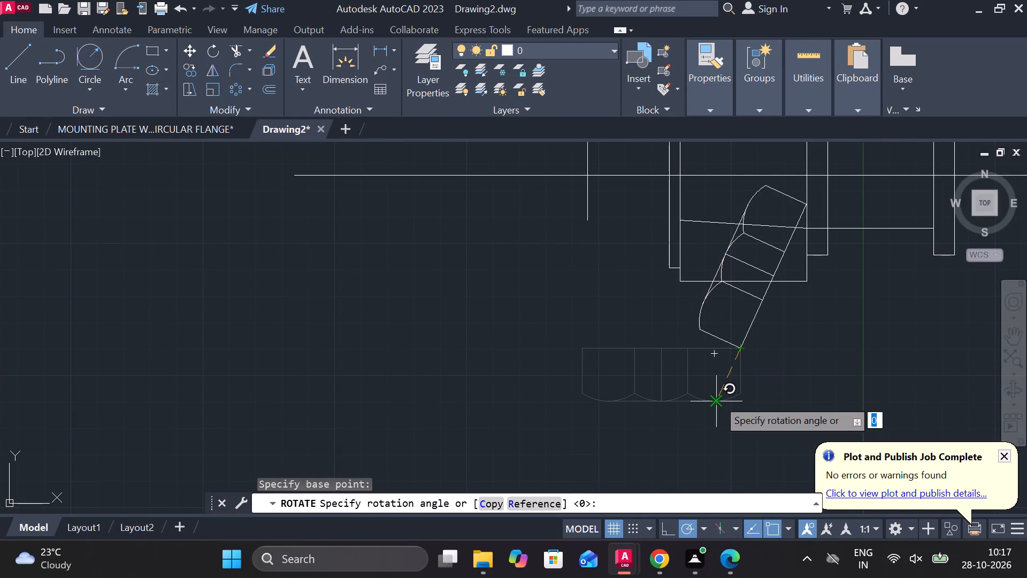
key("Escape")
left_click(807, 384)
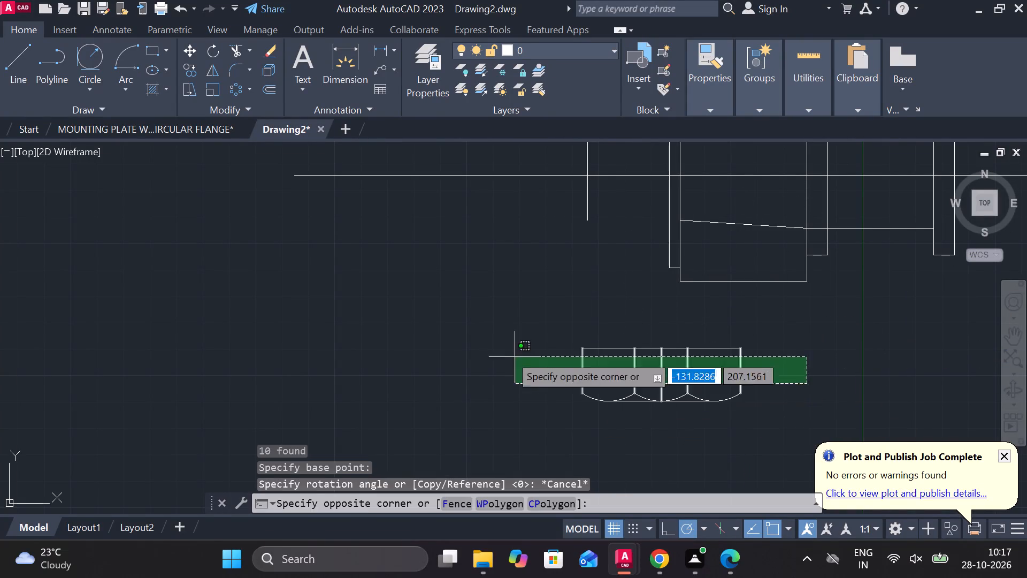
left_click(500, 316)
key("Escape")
Move the whole scalloped detail to the clear area farther left, below the long horizontal centreline.
left_click_drag(779, 436, 744, 383)
left_click(433, 303)
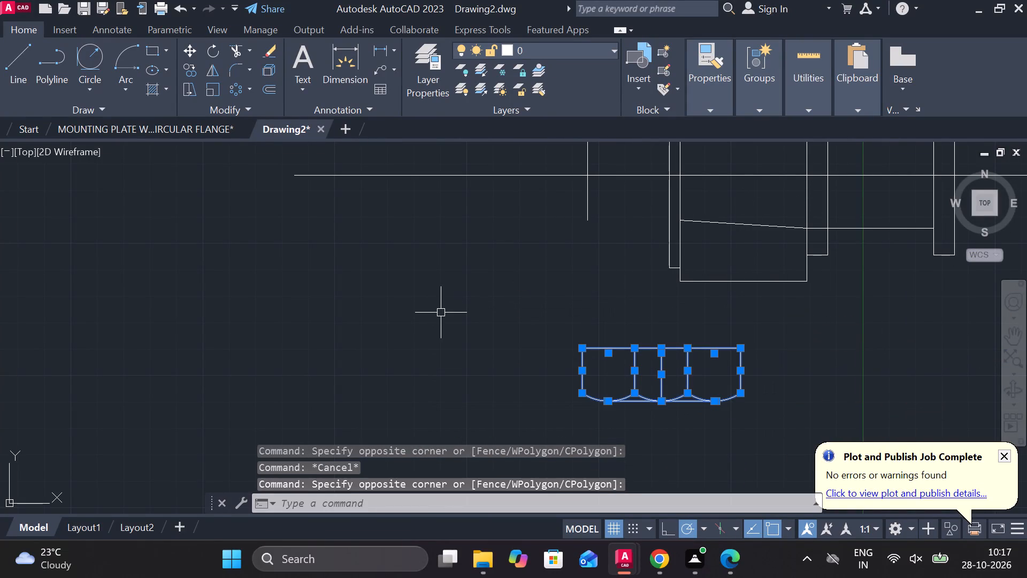
key("m")
key("Return")
left_click_drag(443, 317, 431, 315)
left_click(229, 278)
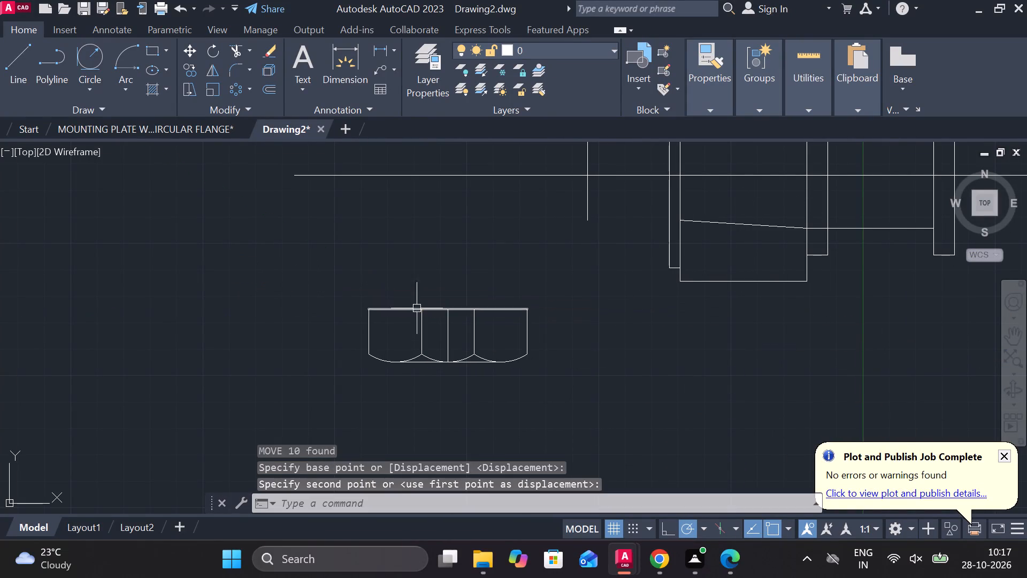
Rotate the scalloped detail 90° clockwise about its top-right corner so the arcs face left.
key("Escape")
left_click_drag(301, 271, 342, 298)
left_click(572, 395)
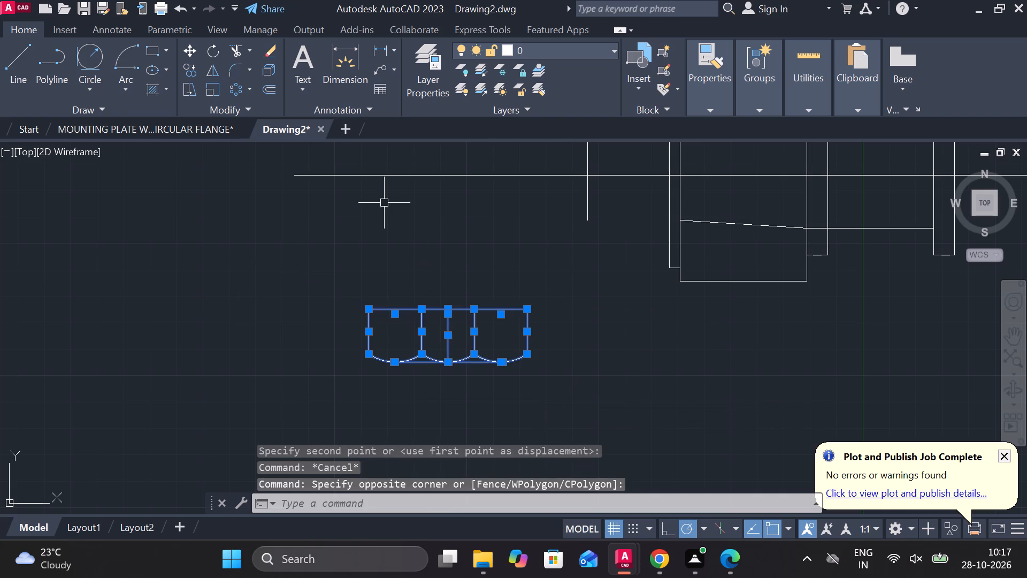
left_click(209, 49)
left_click(526, 306)
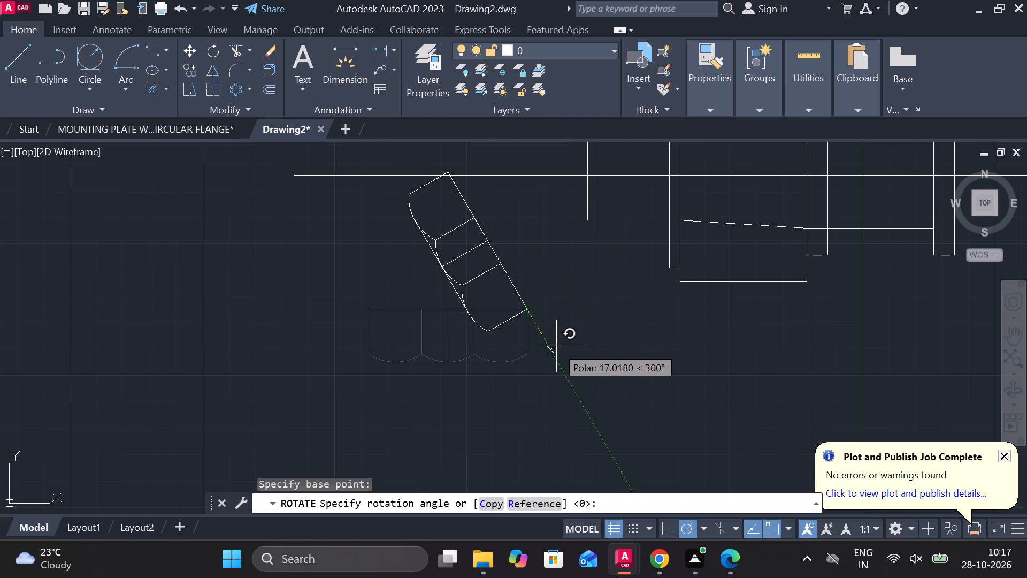
left_click(525, 377)
Erase the middle dividing line of the rotated scalloped detail.
middle_click_drag(528, 299, 519, 343)
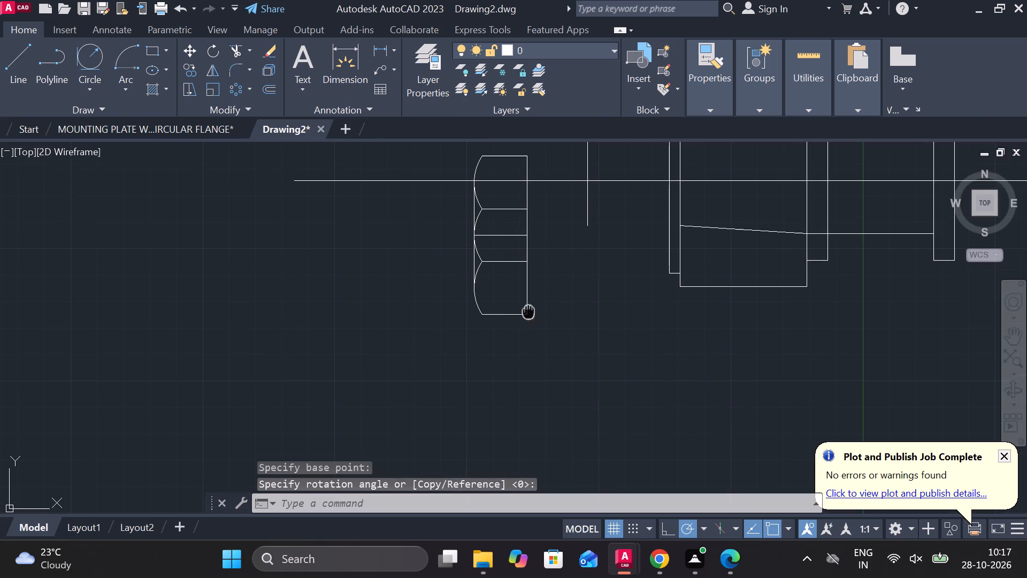
middle_click_drag(519, 343, 495, 373)
scroll(488, 326, "up", 1)
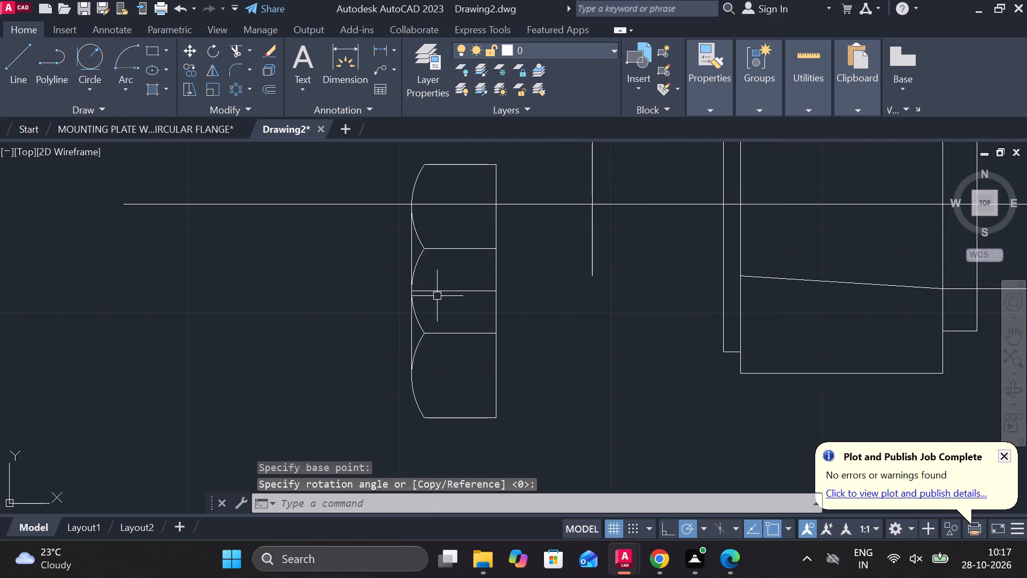
left_click(437, 295)
type("e")
key("space")
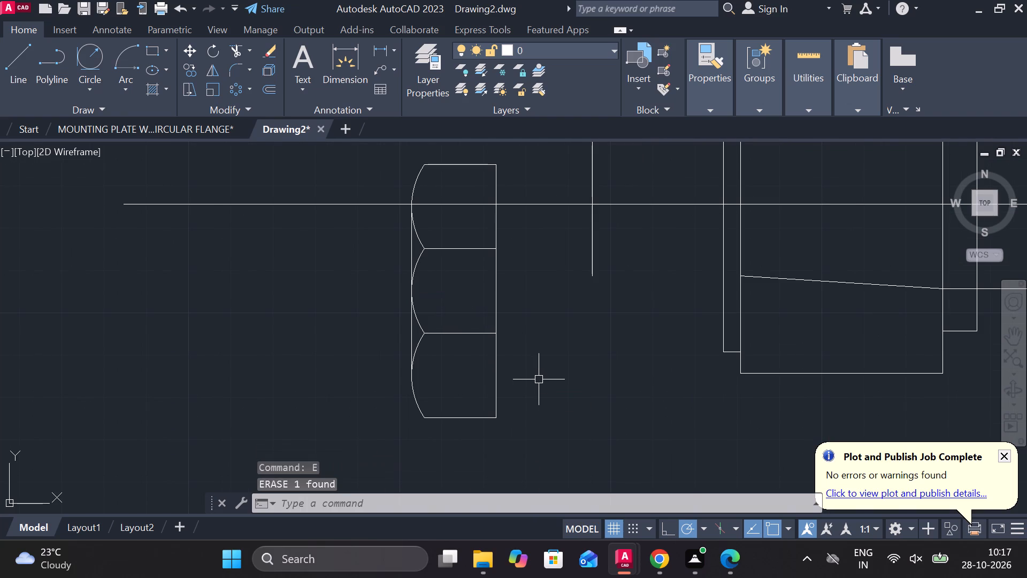
Move the scalloped detail from its straight edge's midpoint to the midpoint of the stepped side view's left edge.
scroll(539, 379, "down", 1)
left_click(429, 223)
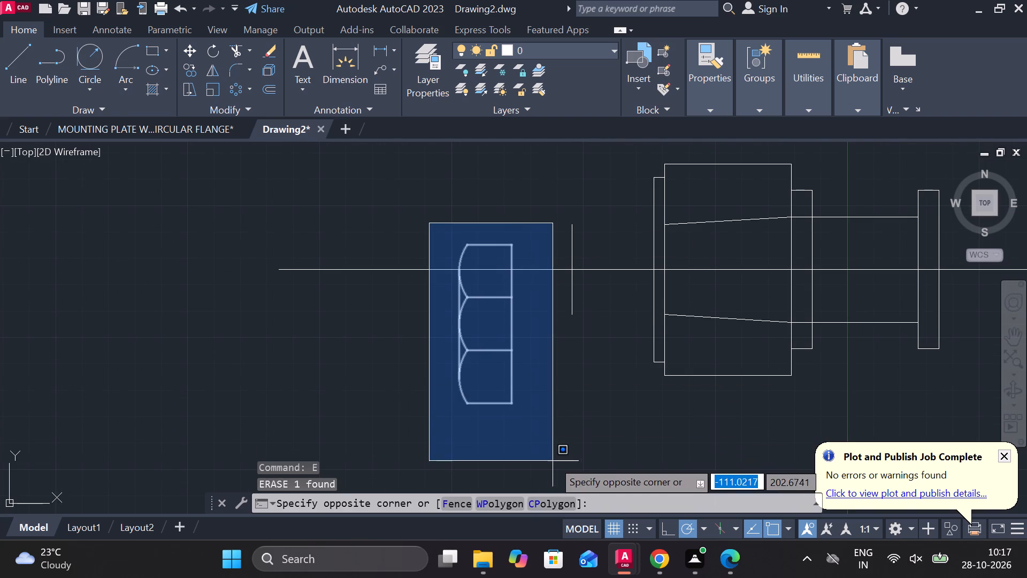
left_click(551, 459)
key("m")
key("Return")
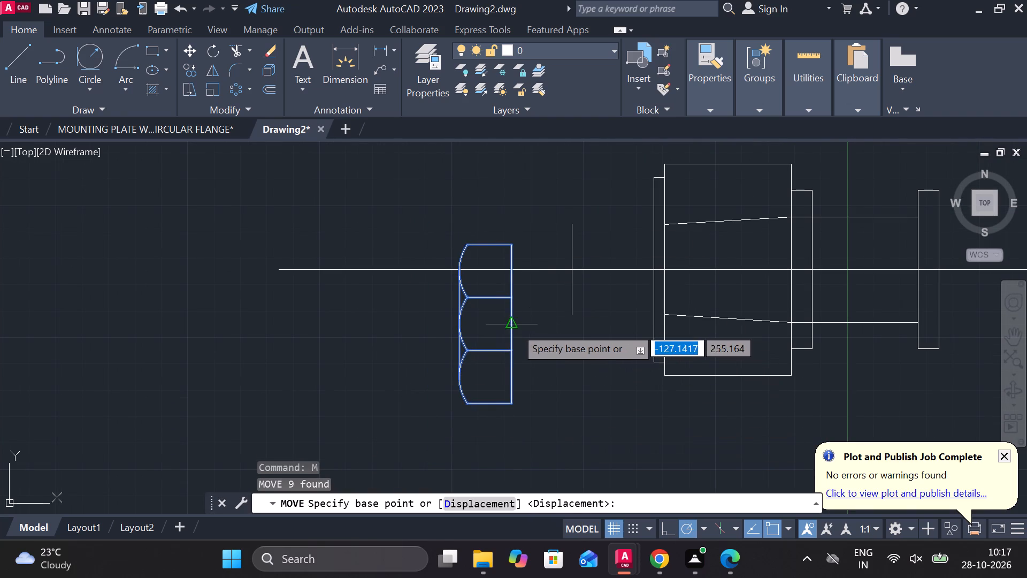
left_click(515, 324)
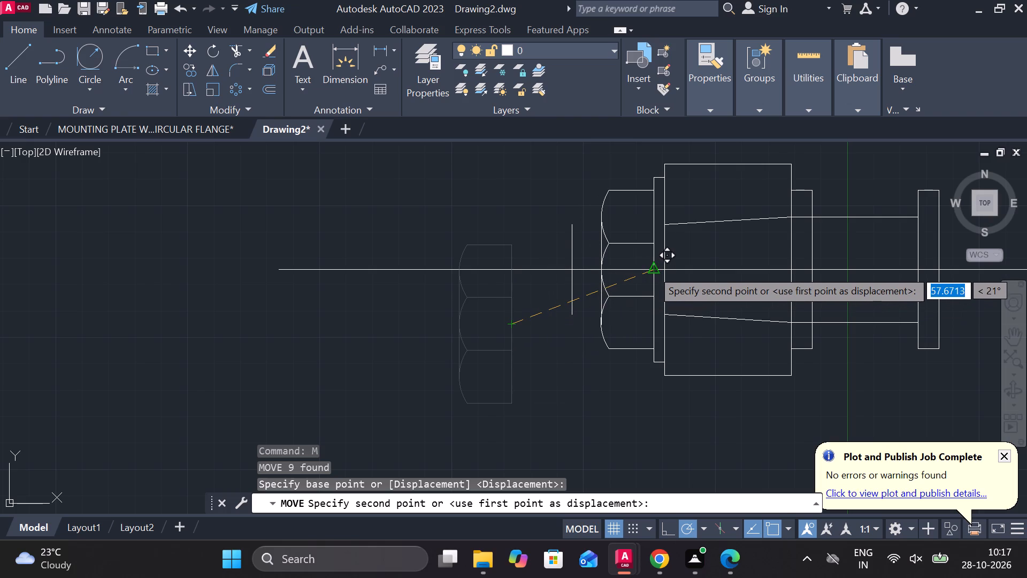
left_click(652, 269)
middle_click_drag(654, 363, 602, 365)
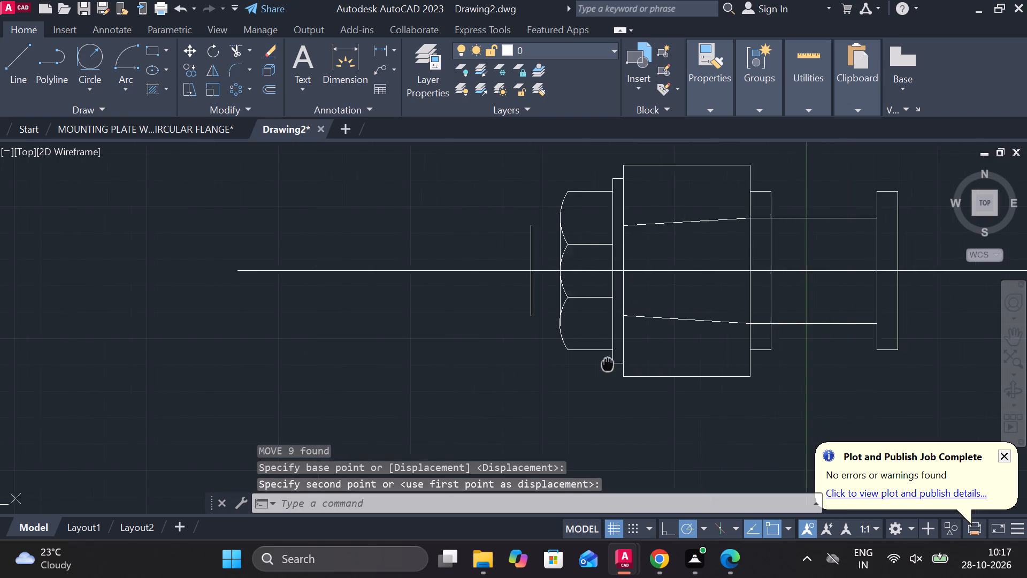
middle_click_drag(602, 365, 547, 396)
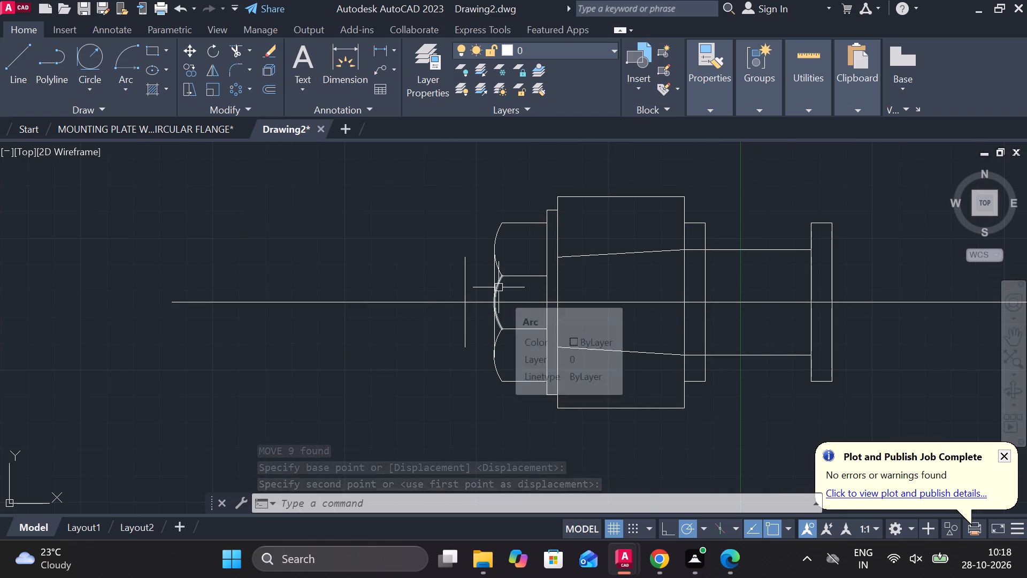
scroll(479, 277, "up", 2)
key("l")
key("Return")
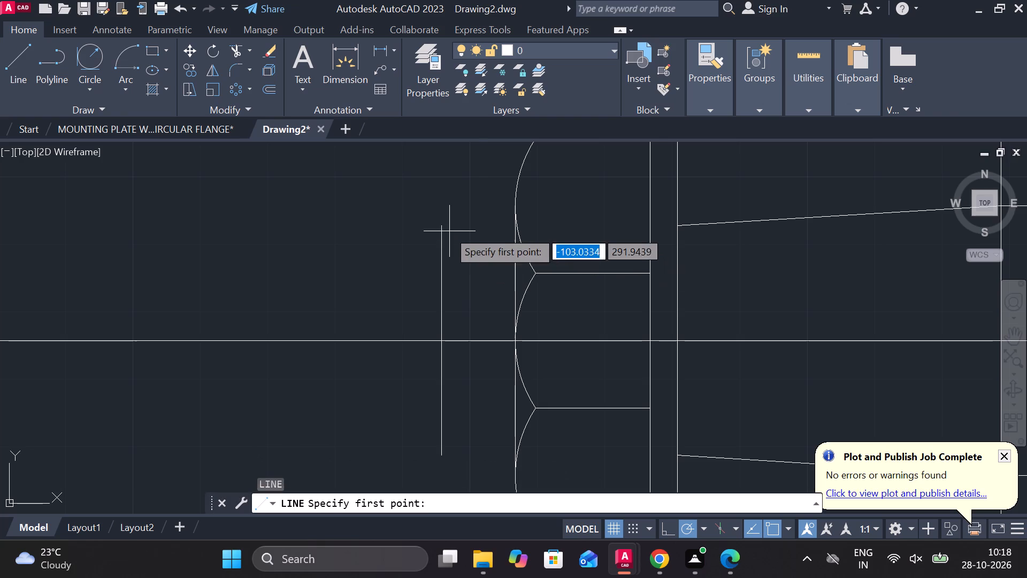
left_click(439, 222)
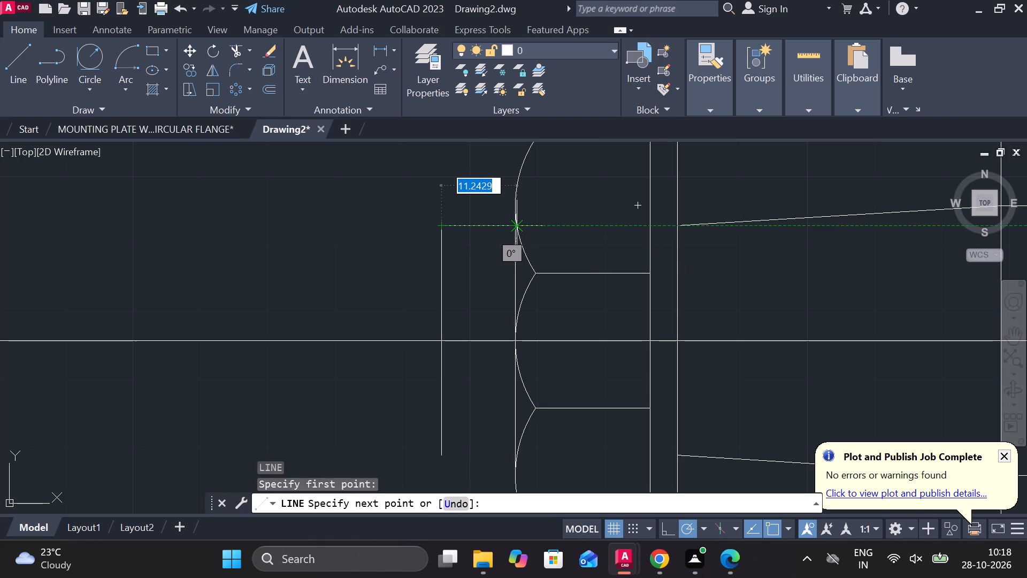
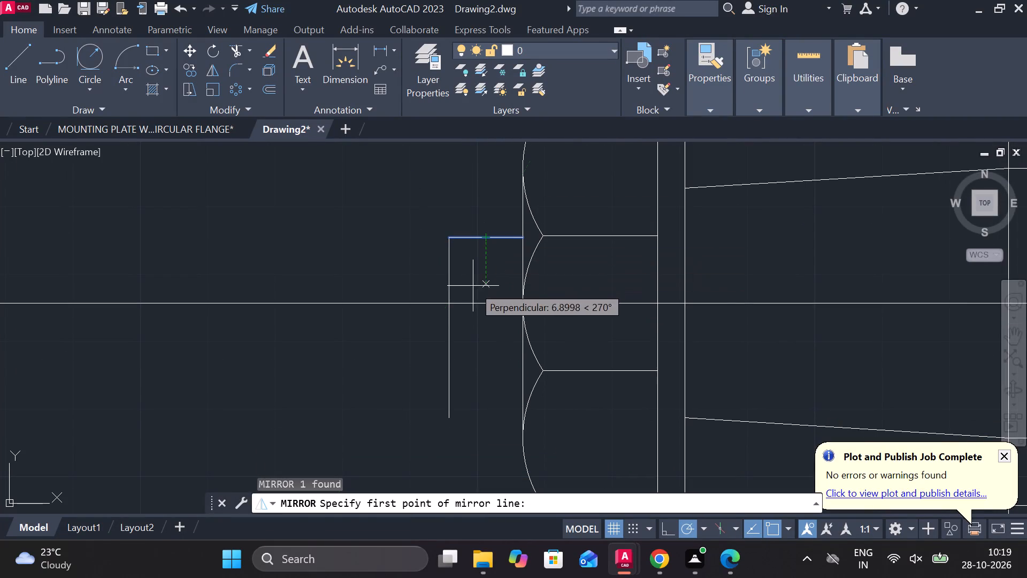
Mirror the small end stub's upper horizontal line about the horizontal centreline, keeping the original.
left_click(448, 304)
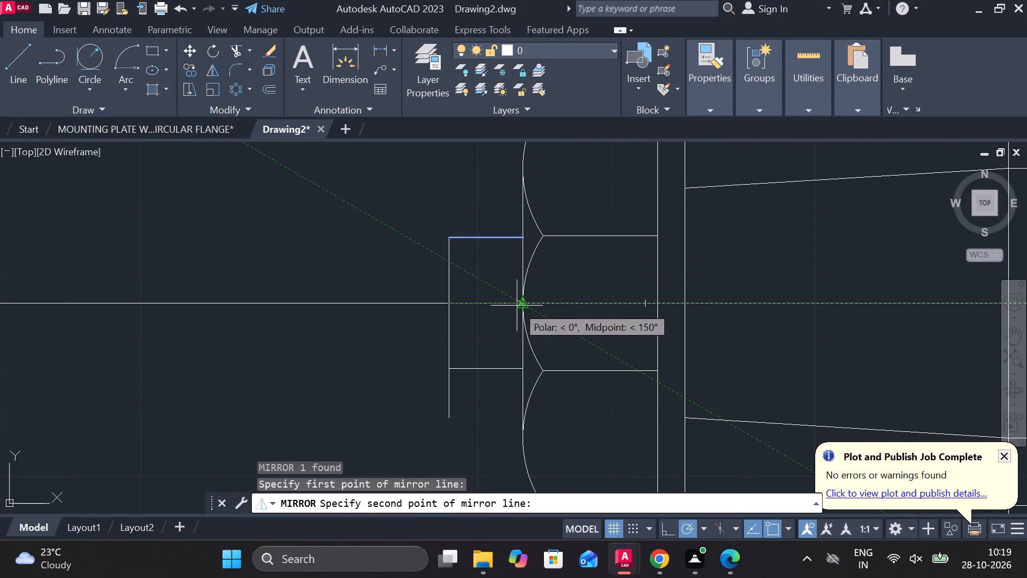
left_click(525, 303)
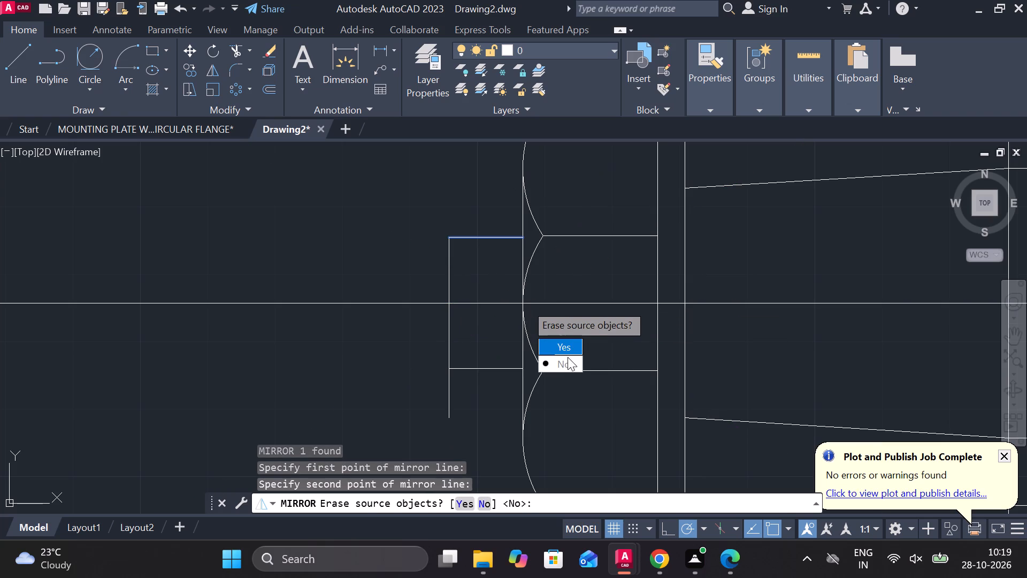
left_click_drag(565, 357, 525, 303)
Trim the part of the end stub's outer vertical line that overhangs below its lower horizontal edge.
type("tr")
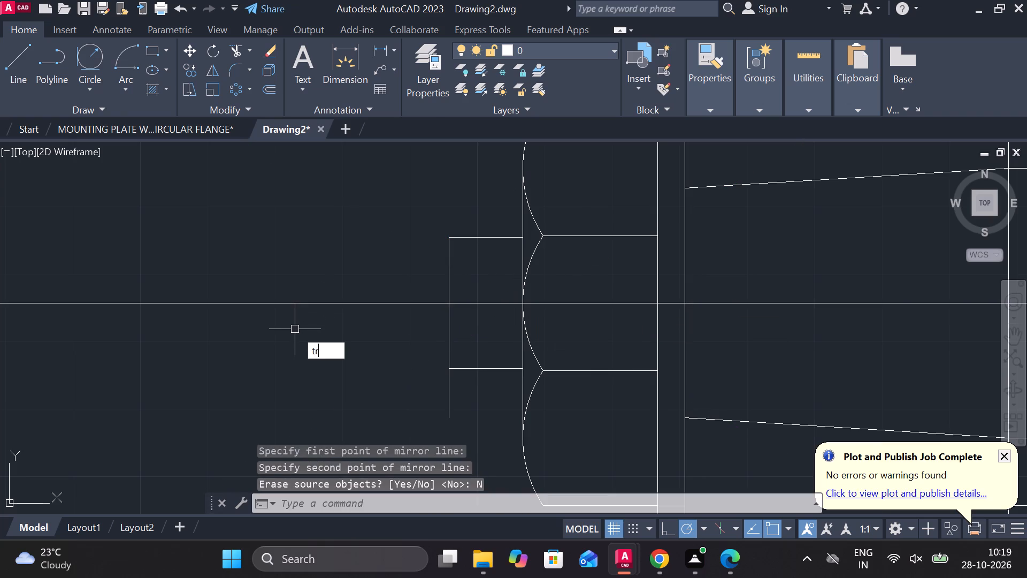
key("space")
left_click_drag(374, 369, 487, 402)
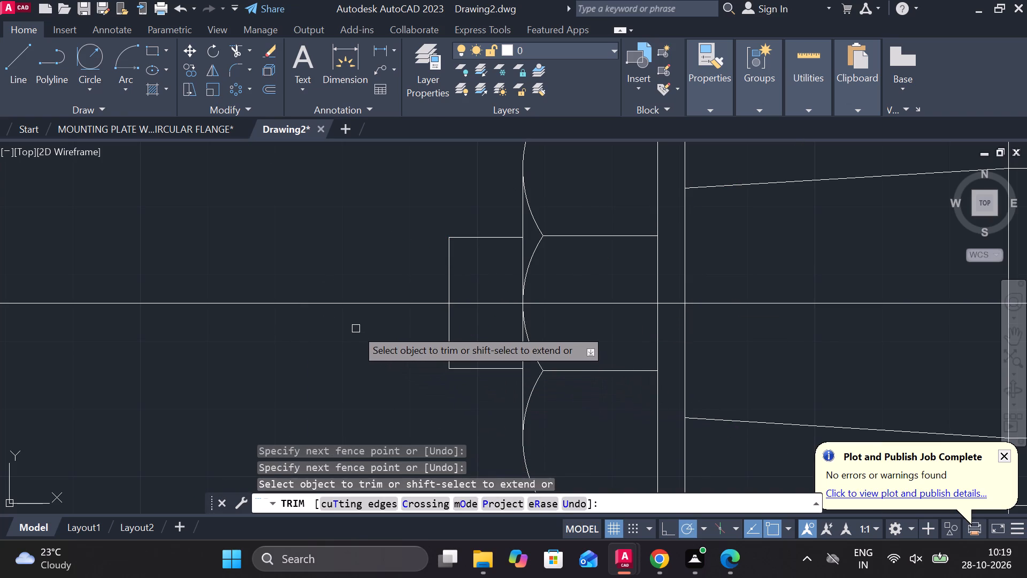
key("Escape")
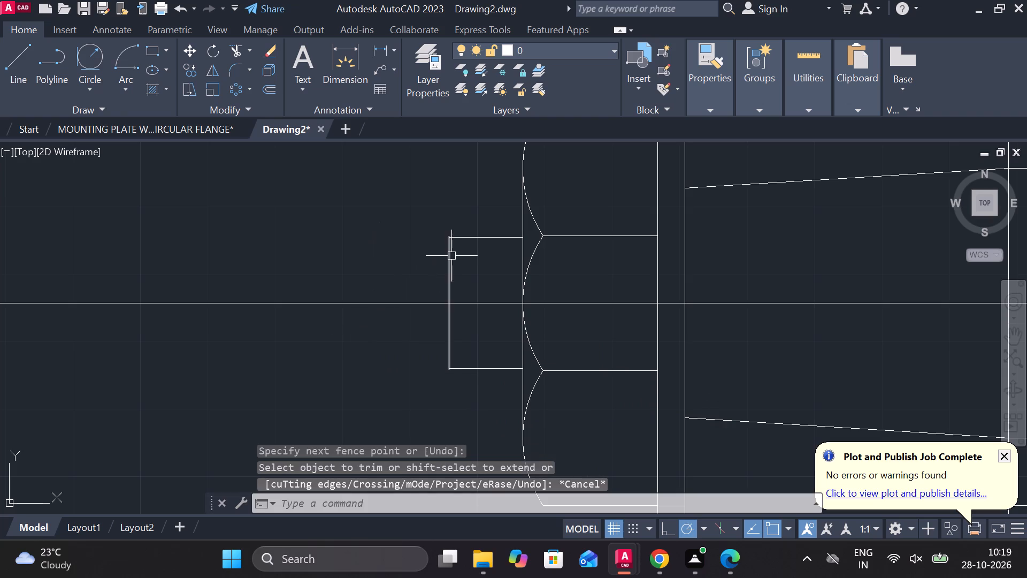
Offset the end stub's outer vertical line 3 units inward, toward the scalloped nut.
left_click(451, 256)
key("o")
key("Return")
key("Return")
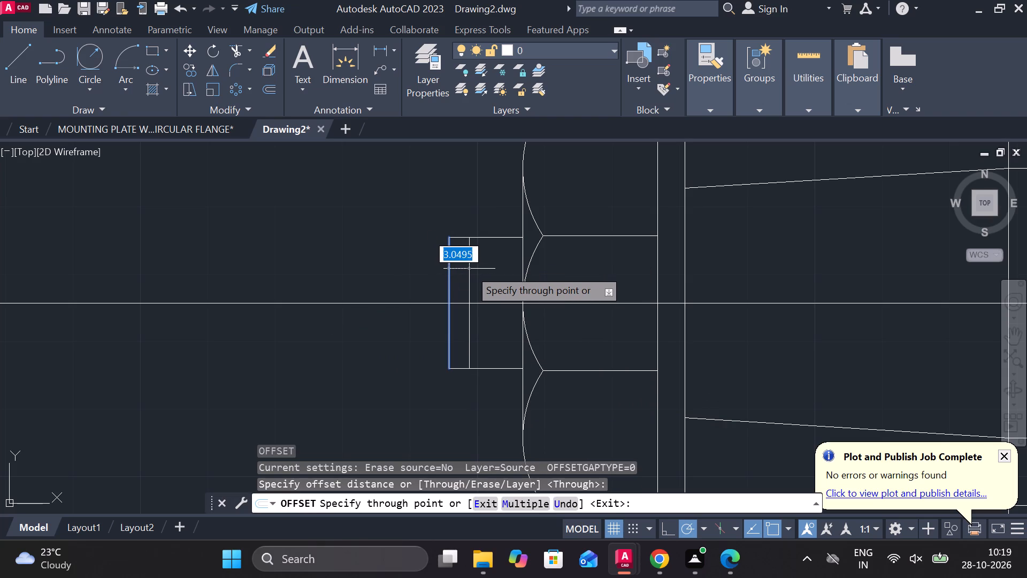
type("3")
key("space")
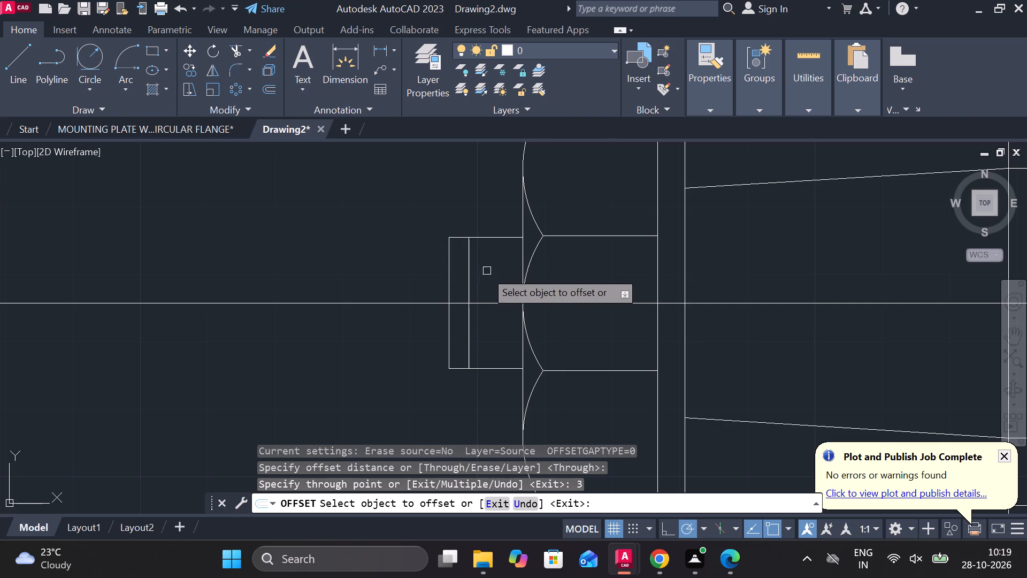
key("Escape")
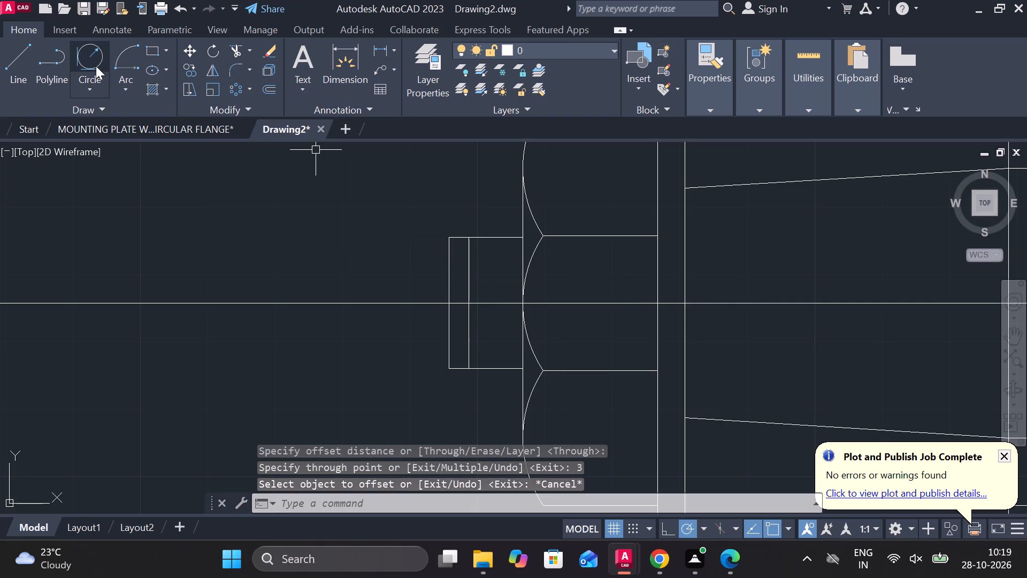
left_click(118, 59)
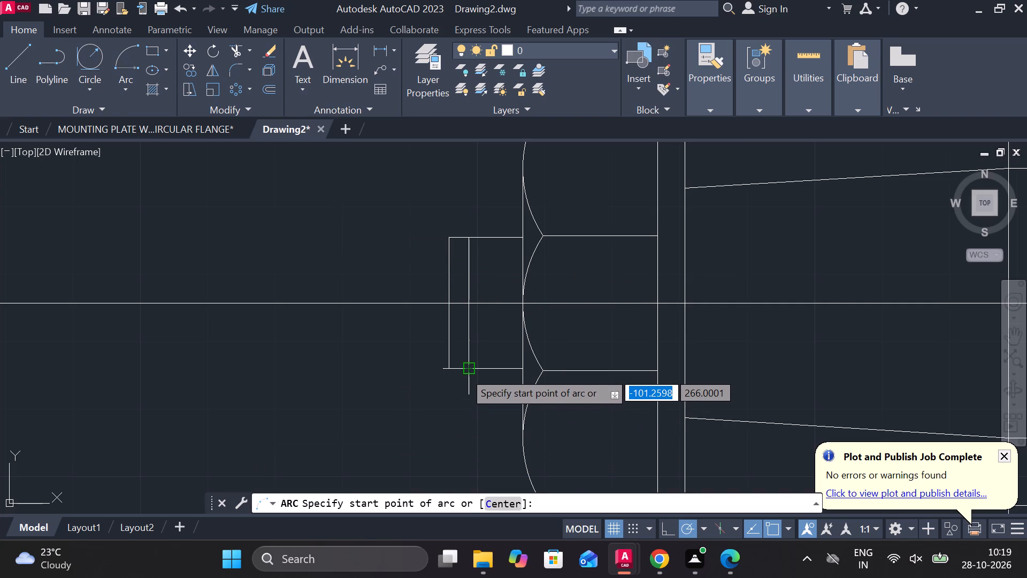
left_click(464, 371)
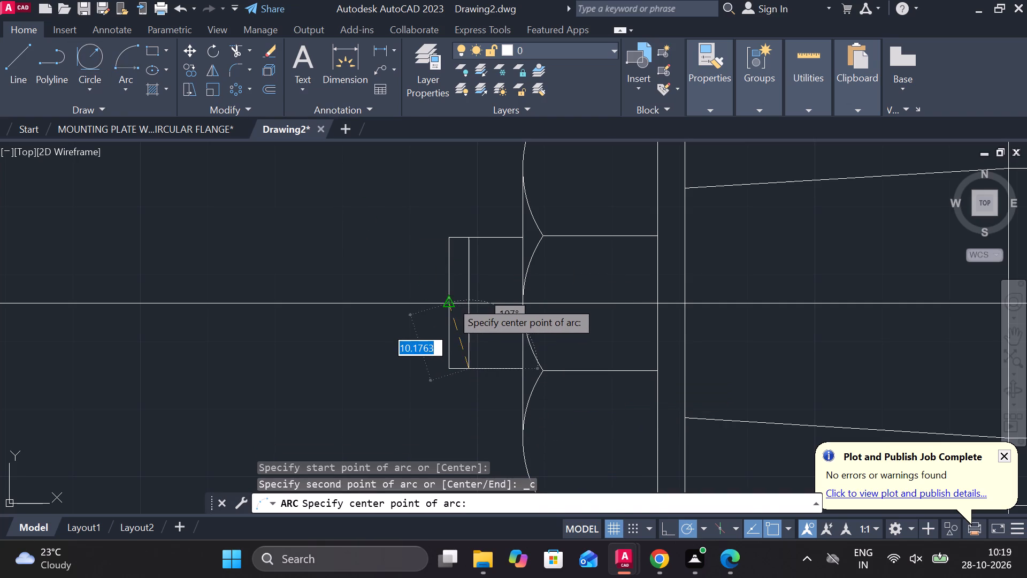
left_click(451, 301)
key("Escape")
Draw a three-point arc from the offset line's upper end through the outer edge's midpoint to the offset line's lower end.
key("space")
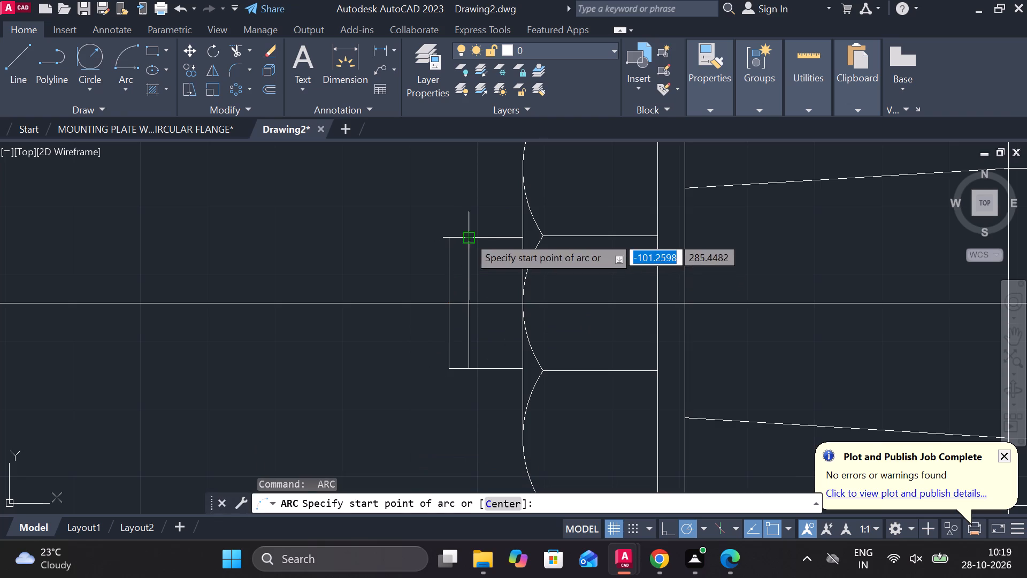
left_click(468, 236)
left_click(454, 303)
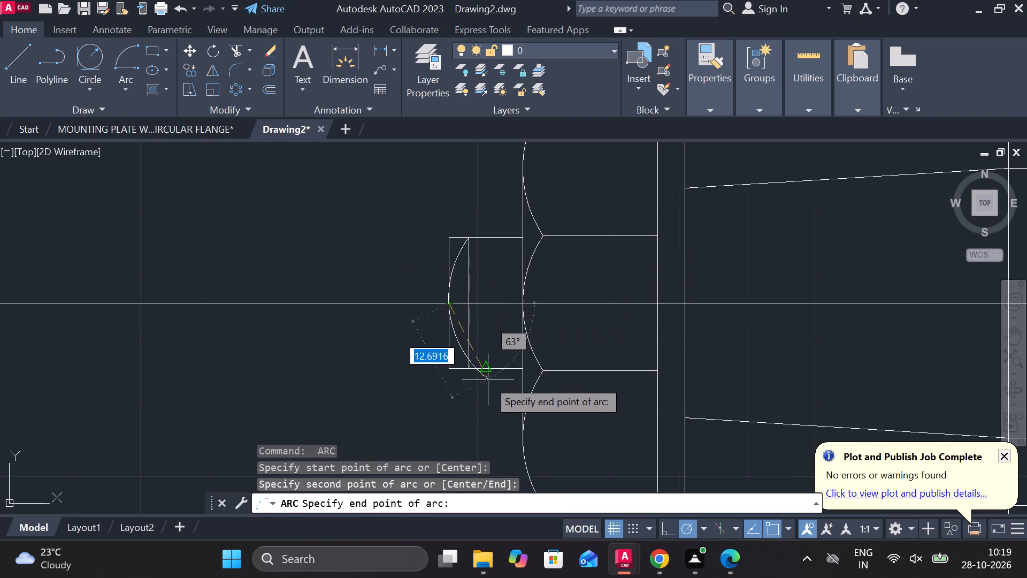
left_click(473, 370)
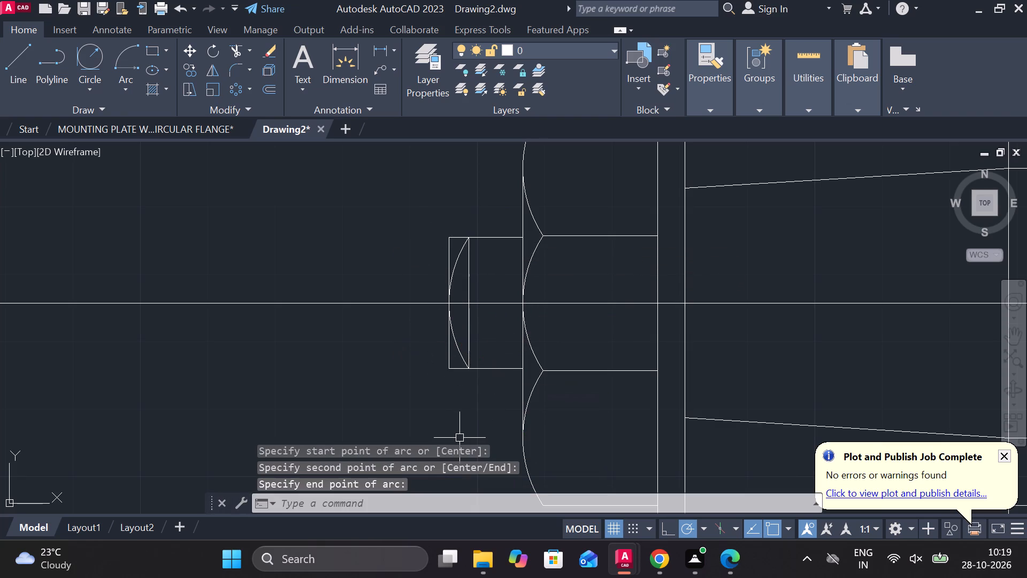
key("Escape")
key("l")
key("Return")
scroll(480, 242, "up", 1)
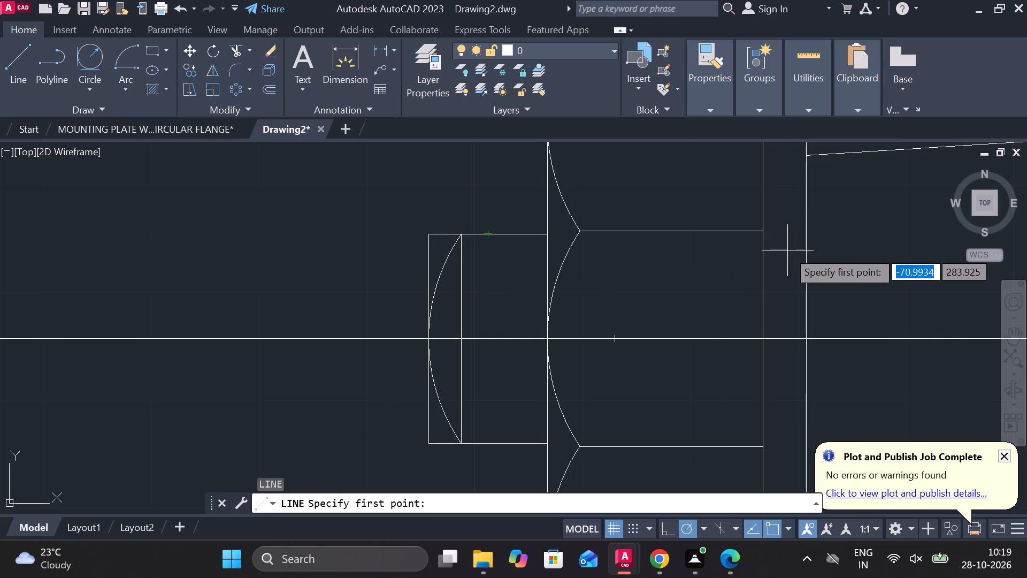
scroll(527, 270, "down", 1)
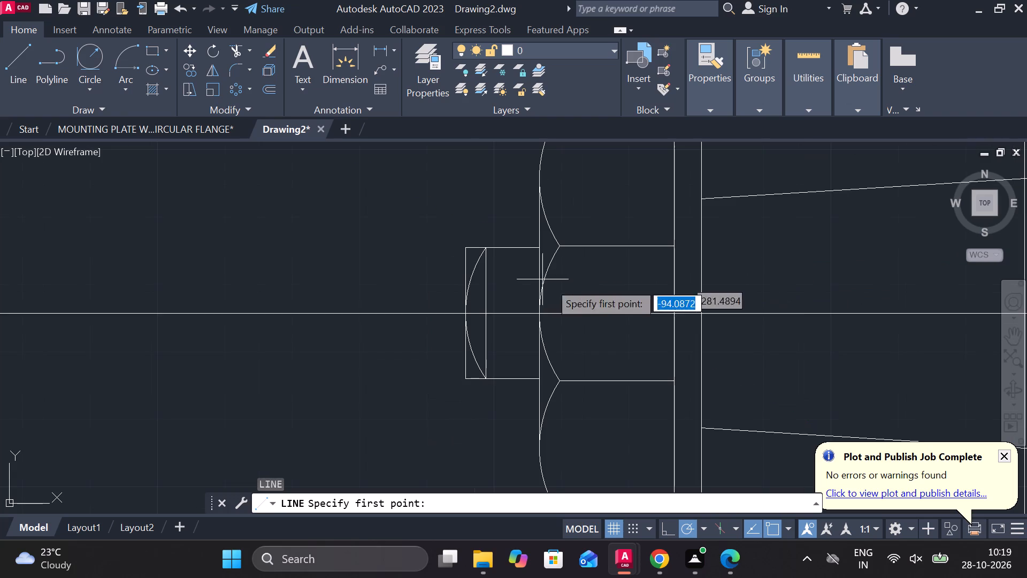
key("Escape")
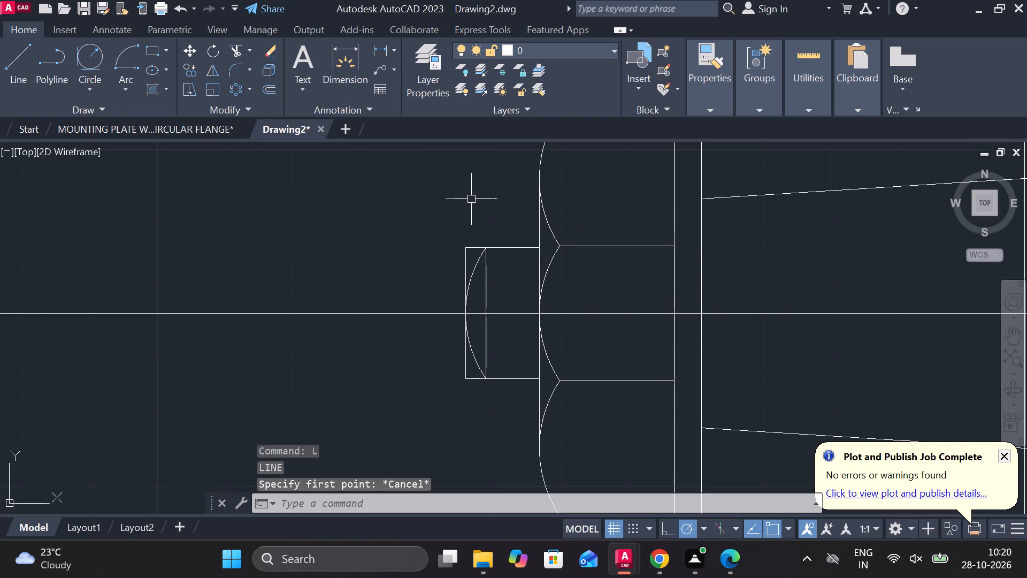
Trim the end stub's upper and lower horizontal edges where they extend outside the rounded arc.
type("tr")
key("space")
left_click(469, 251)
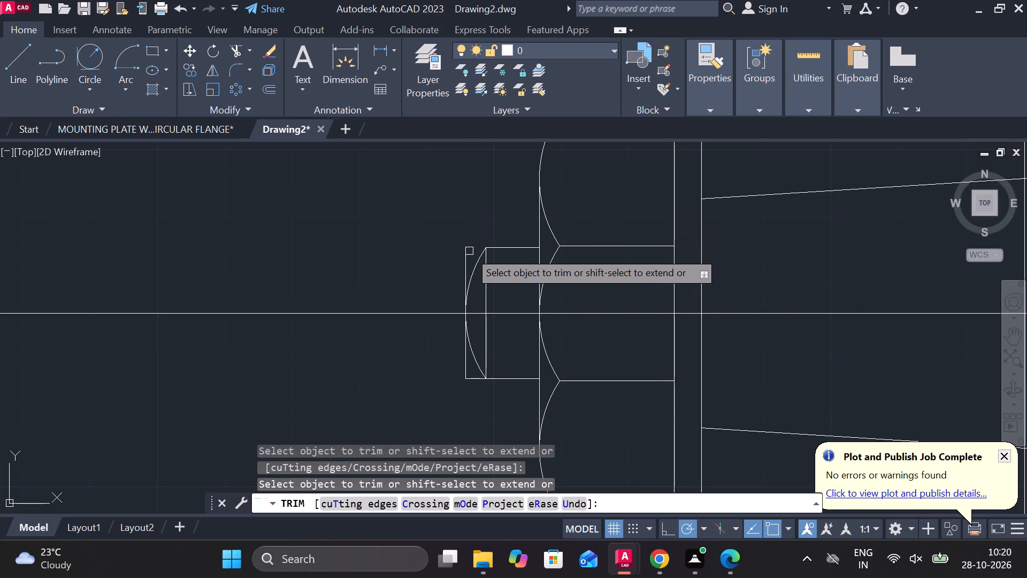
left_click(474, 379)
middle_click_drag(464, 391, 447, 391)
scroll(451, 391, "down", 1)
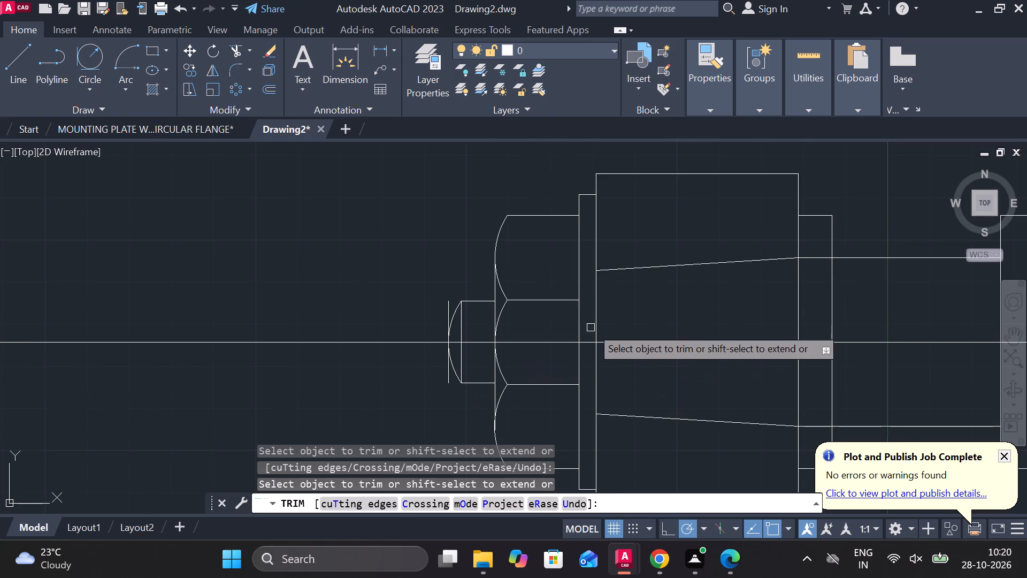
middle_click_drag(630, 325, 583, 320)
key("Escape")
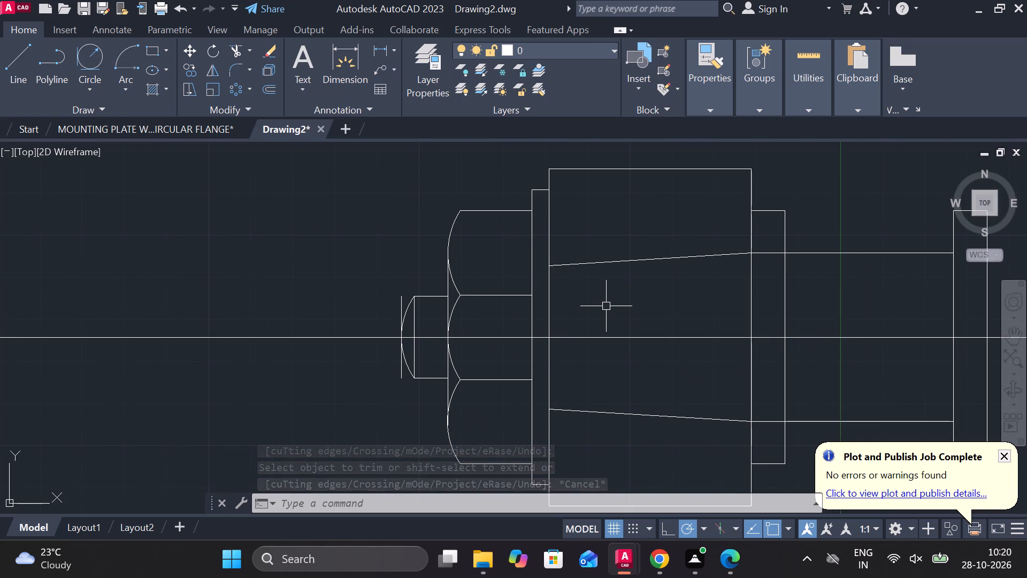
Draw connected lines from the midpoint of the large block's nut-side edge: 2 along the centreline, 20 up, and a short slope back to that edge.
key("l")
key("Return")
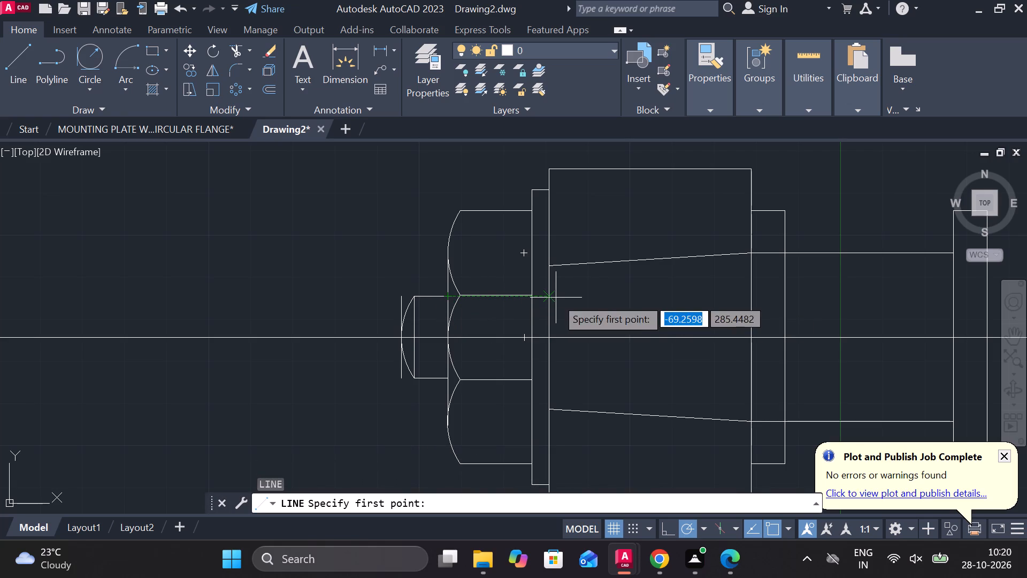
scroll(547, 298, "up", 2)
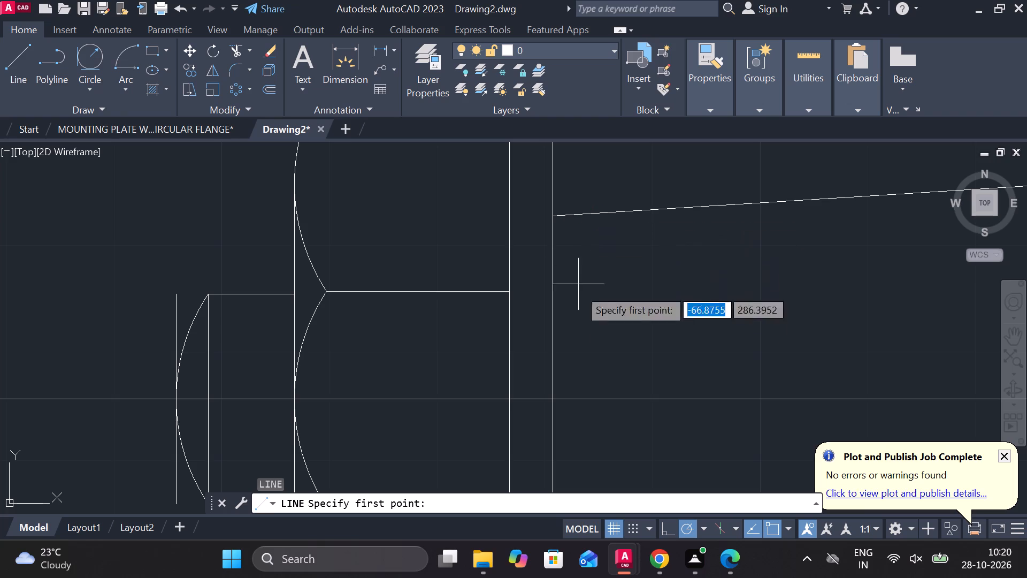
left_click(556, 405)
scroll(634, 399, "down", 2)
middle_click_drag(722, 396, 566, 361)
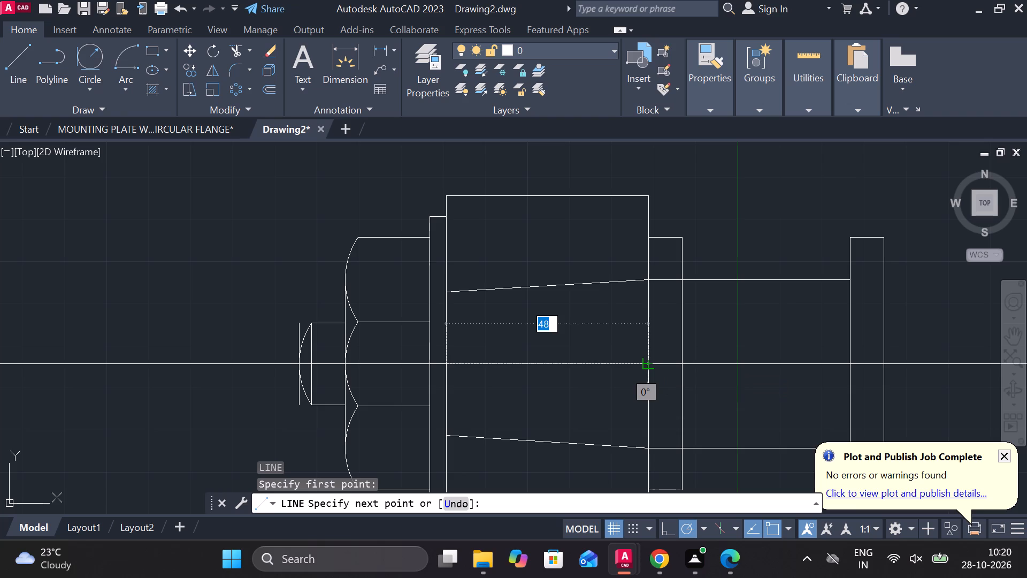
type("2")
key("space")
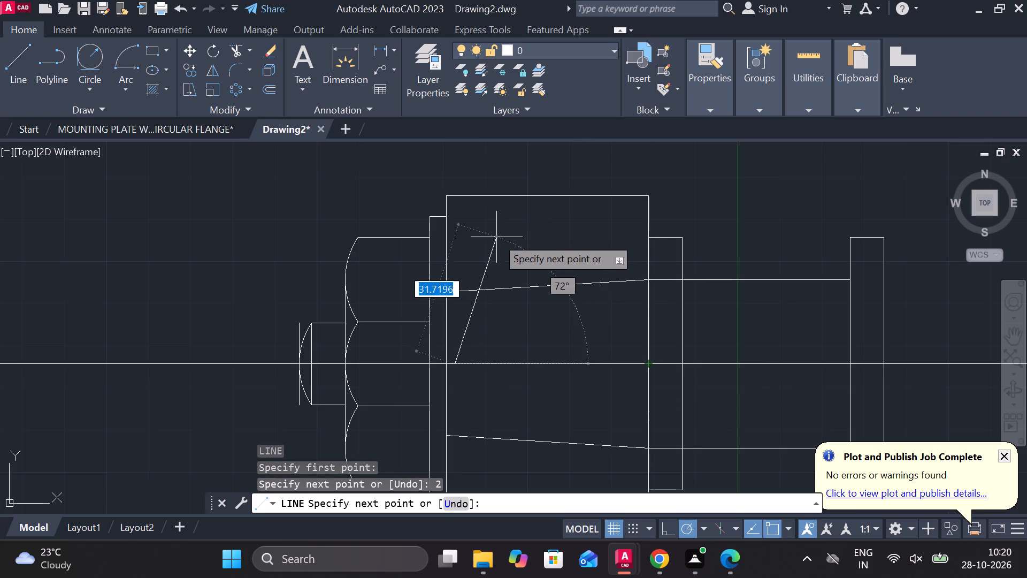
scroll(457, 275, "up", 2)
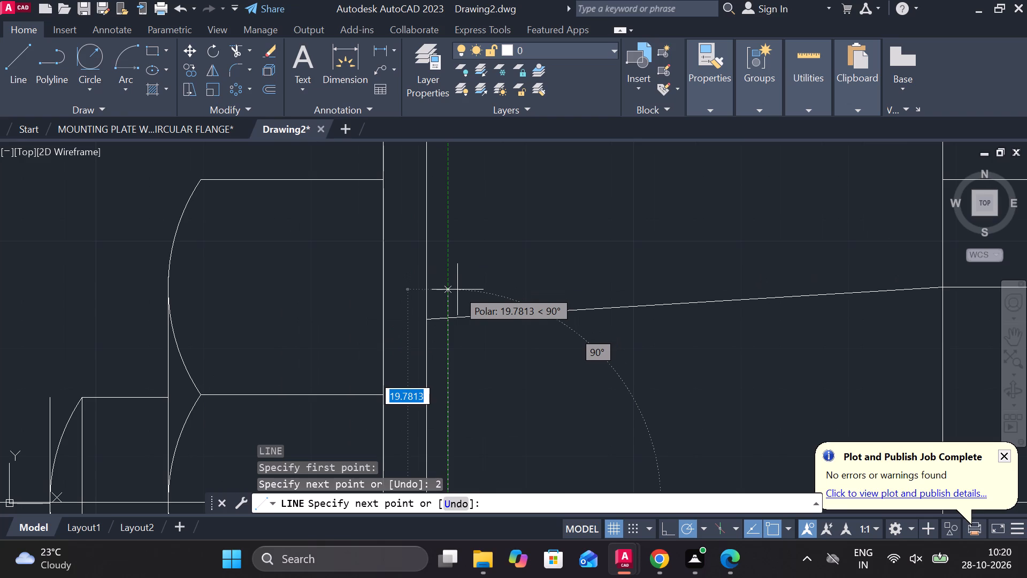
type("20")
key("Return")
scroll(451, 283, "up", 2)
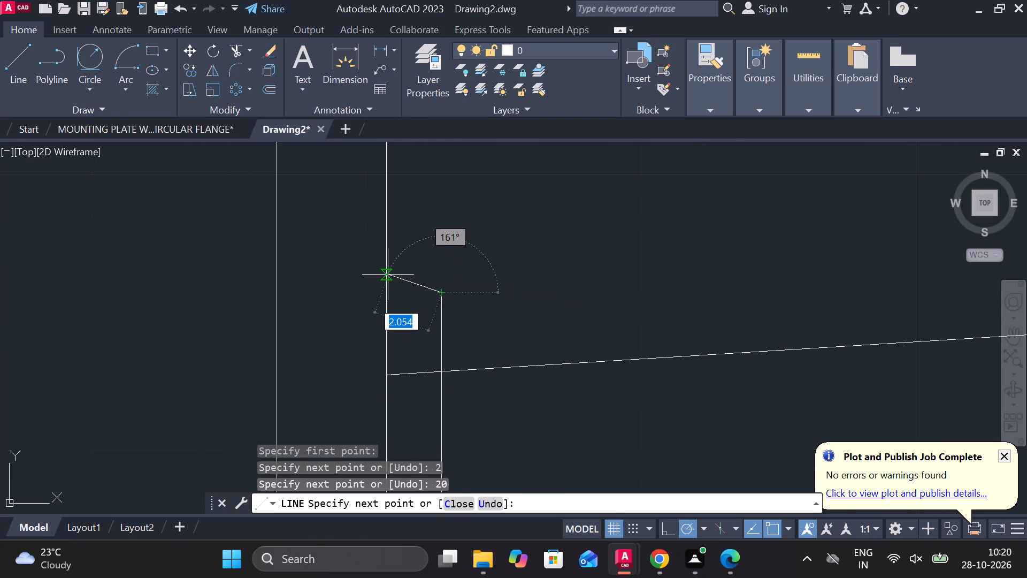
left_click(388, 275)
scroll(456, 260, "down", 2)
key("Escape")
scroll(508, 322, "down", 2)
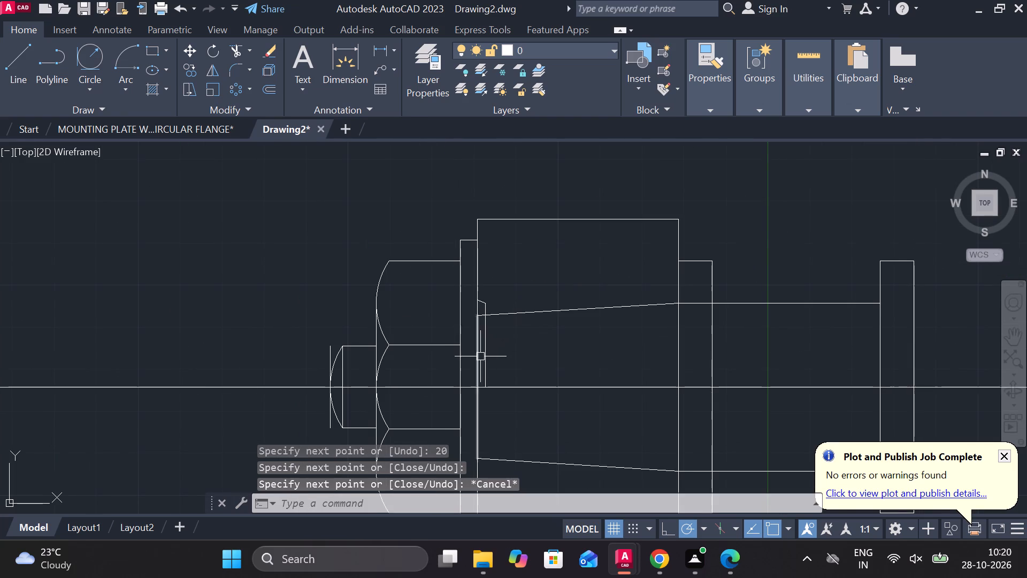
Mirror the new 20-unit vertical line and its short sloped line about the horizontal centreline, keeping the originals.
left_click(486, 354)
scroll(496, 295, "up", 3)
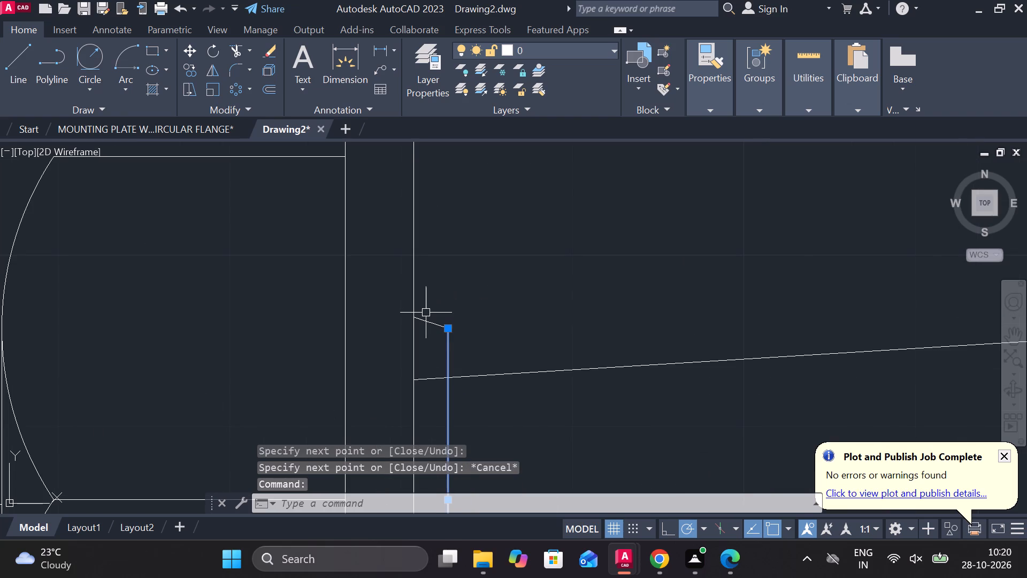
left_click(427, 320)
type("mi")
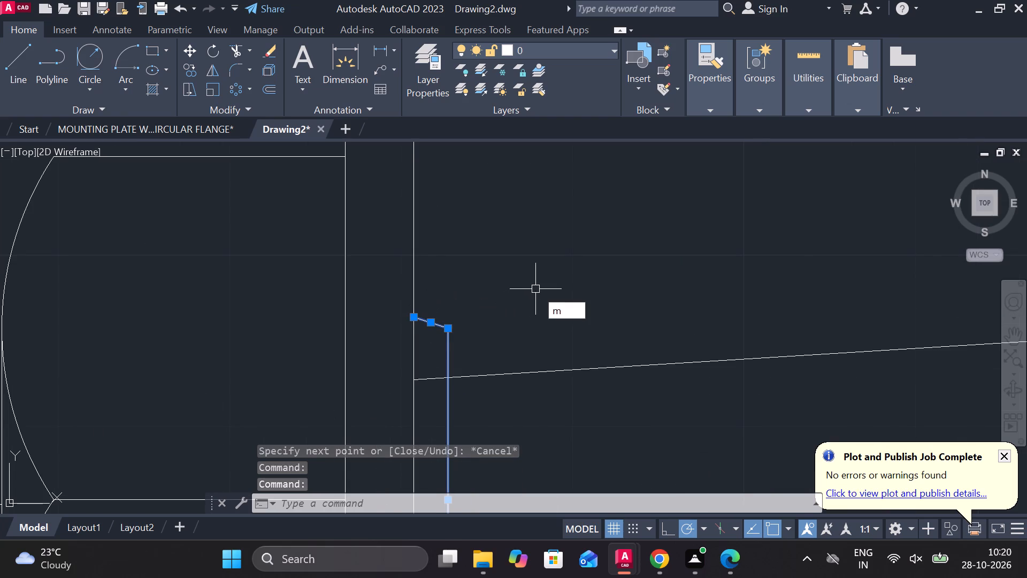
key("Return")
scroll(540, 289, "down", 2)
middle_click_drag(559, 391, 556, 307)
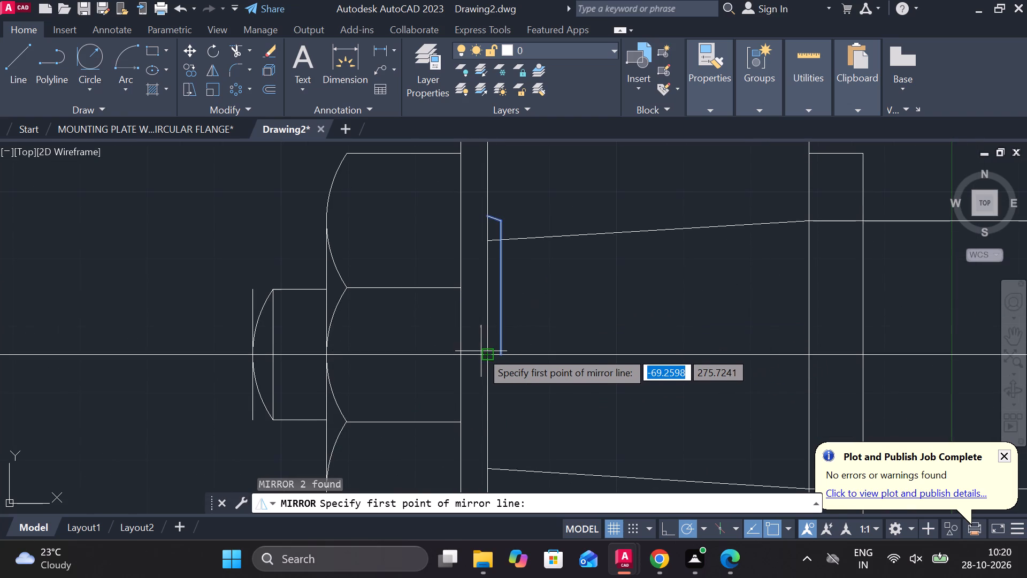
left_click(484, 355)
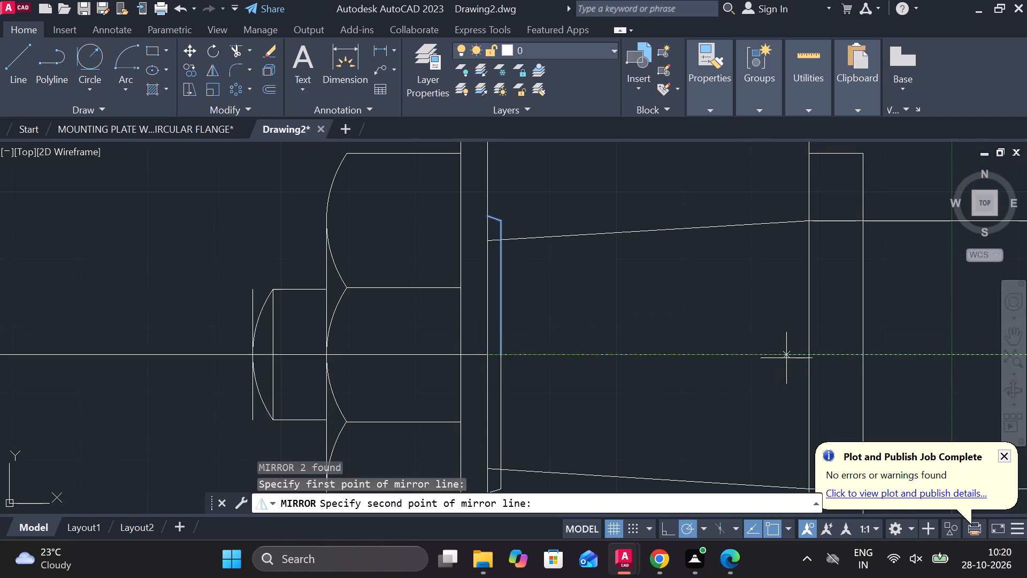
left_click(814, 355)
left_click_drag(835, 415, 814, 355)
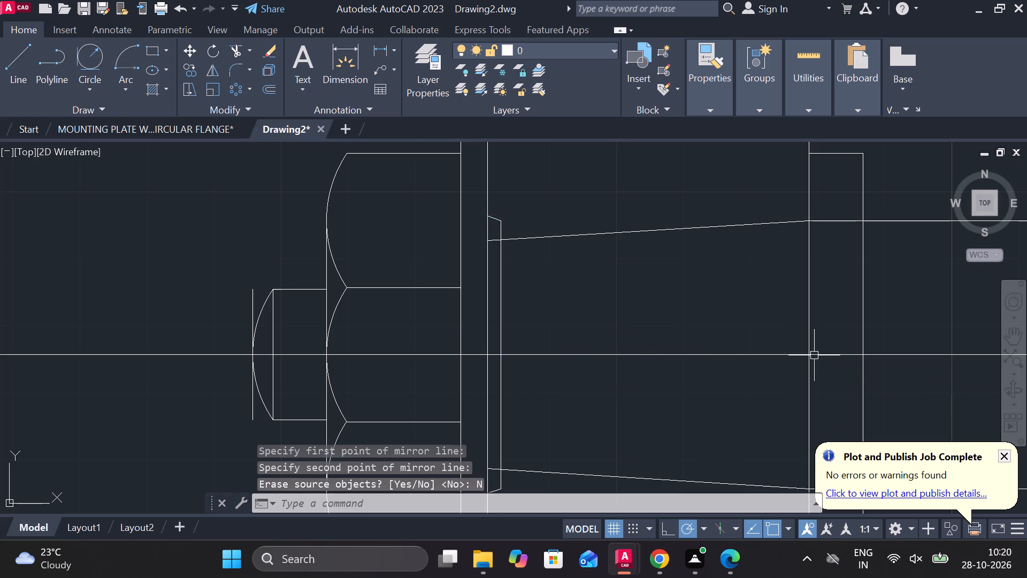
Trim the thin chamfered collar's vertical line and short slope where they extend below the lower tapered edge.
middle_click_drag(648, 347, 646, 276)
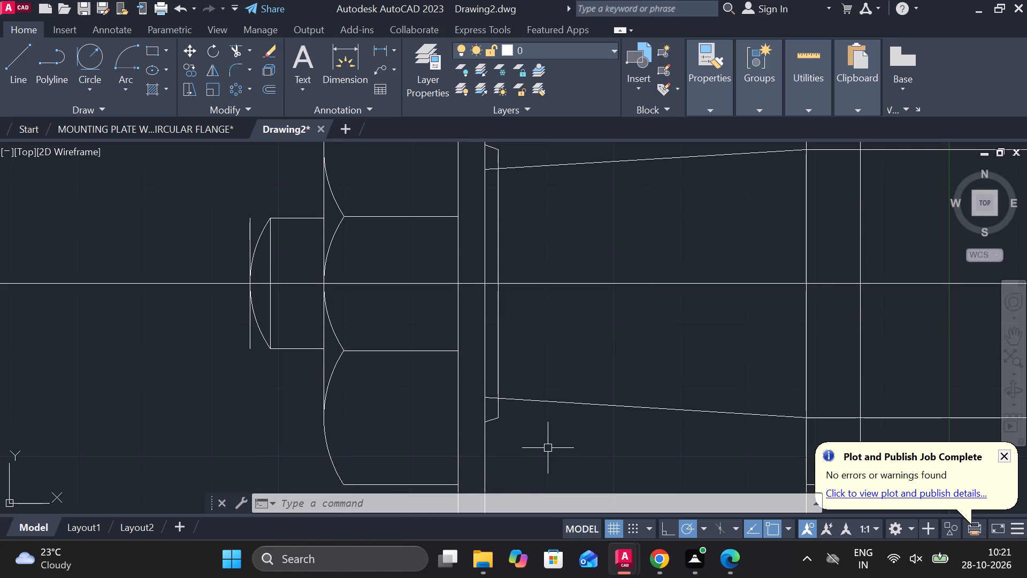
type("tr")
key("space")
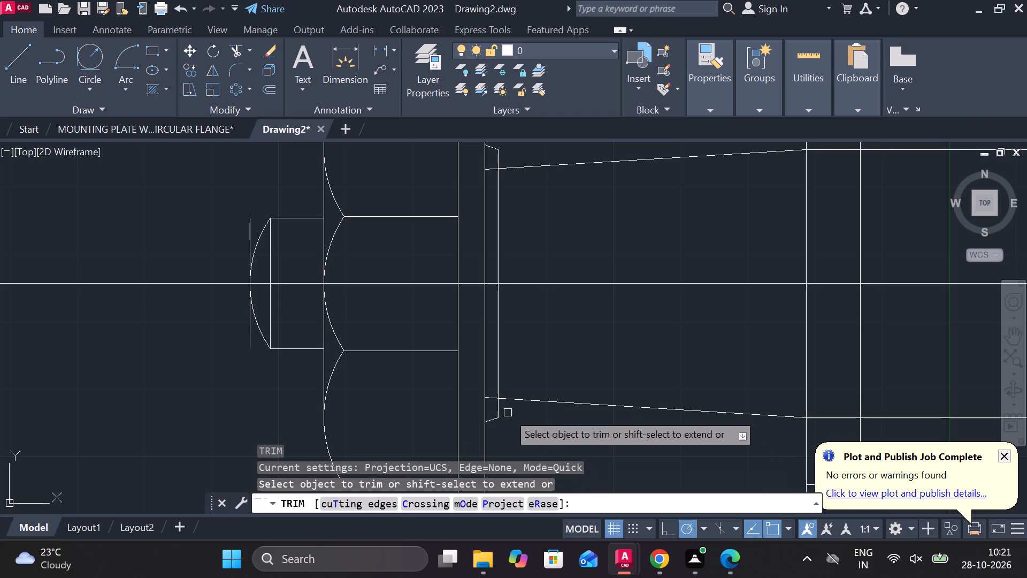
left_click(501, 409)
left_click(495, 423)
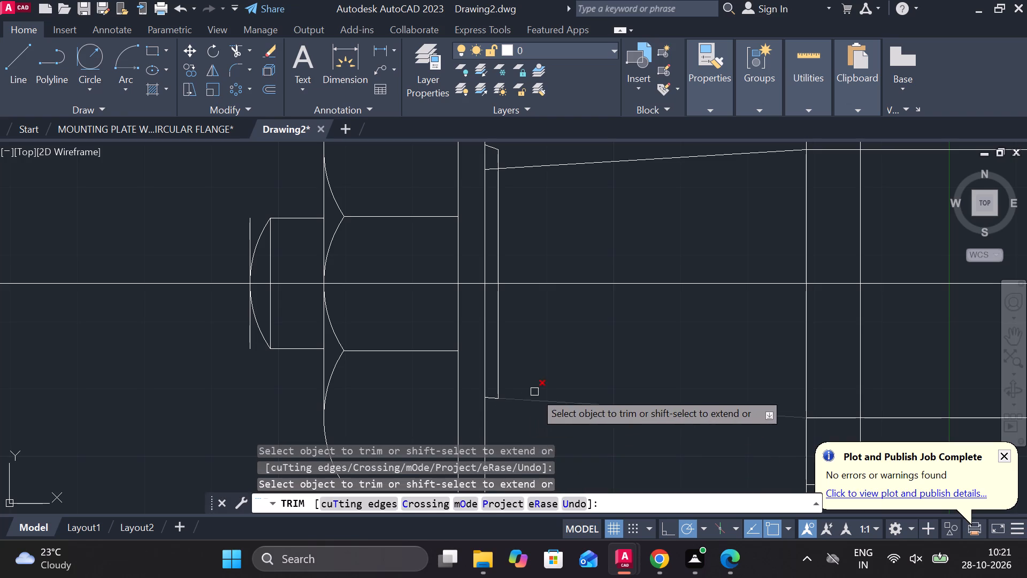
Draw a horizontal line from the lower tapered edge's nut-side end across the thin washer, extending past the washer's nut-side edge.
key("Escape")
key("l")
key("Return")
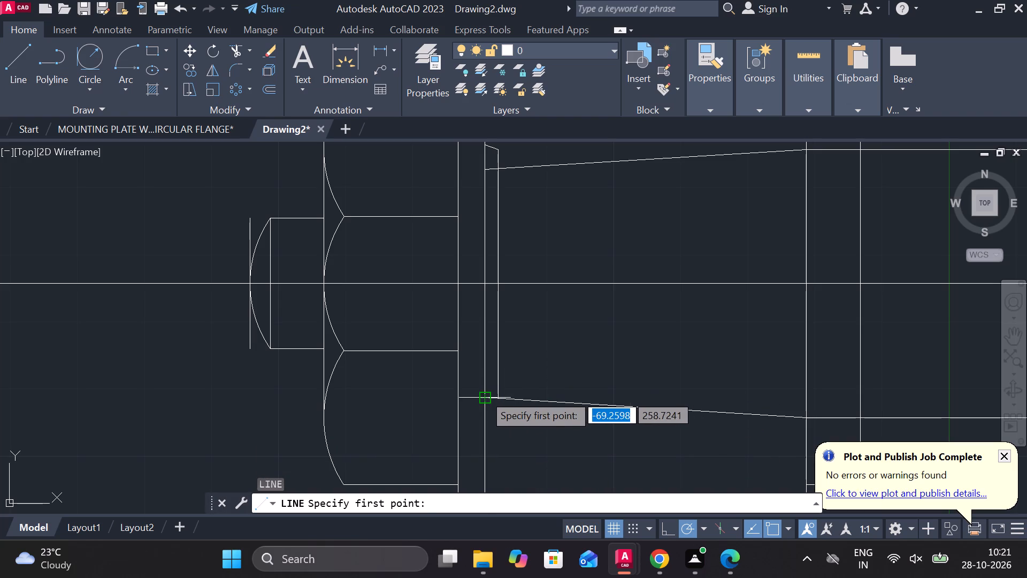
left_click(484, 394)
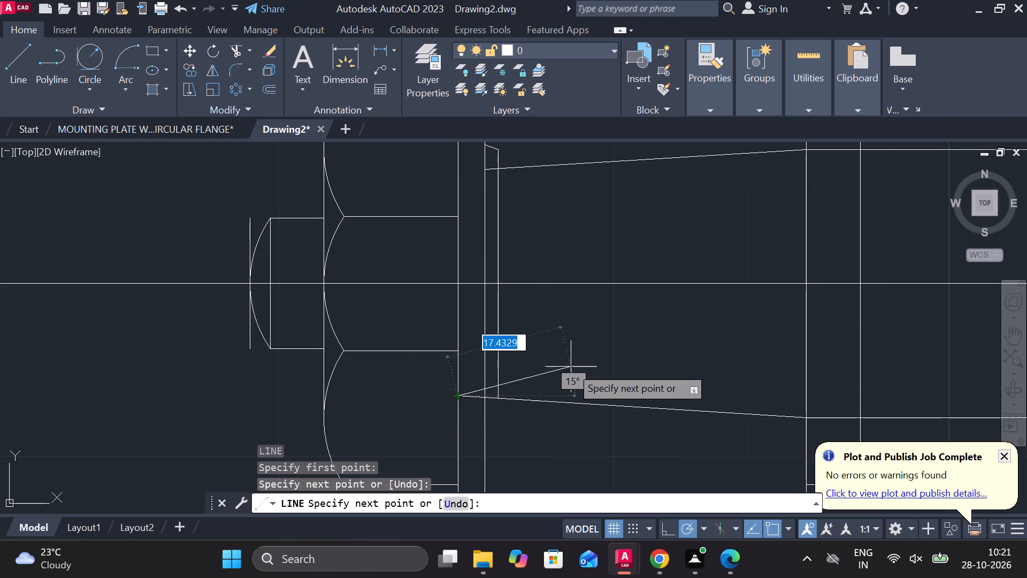
key("ctrl+z")
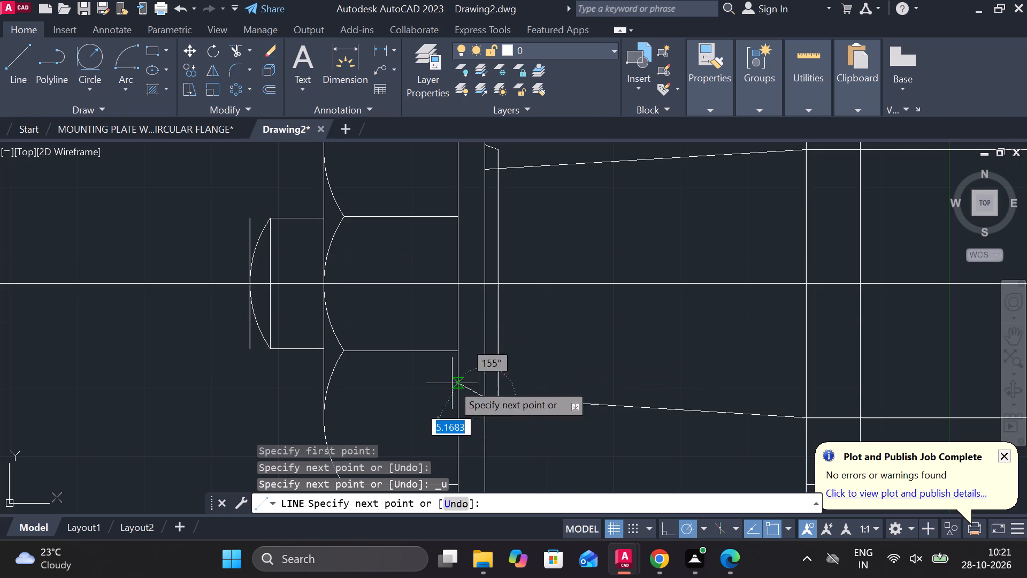
scroll(452, 383, "up", 3)
middle_click_drag(436, 425, 464, 307)
left_click(441, 318)
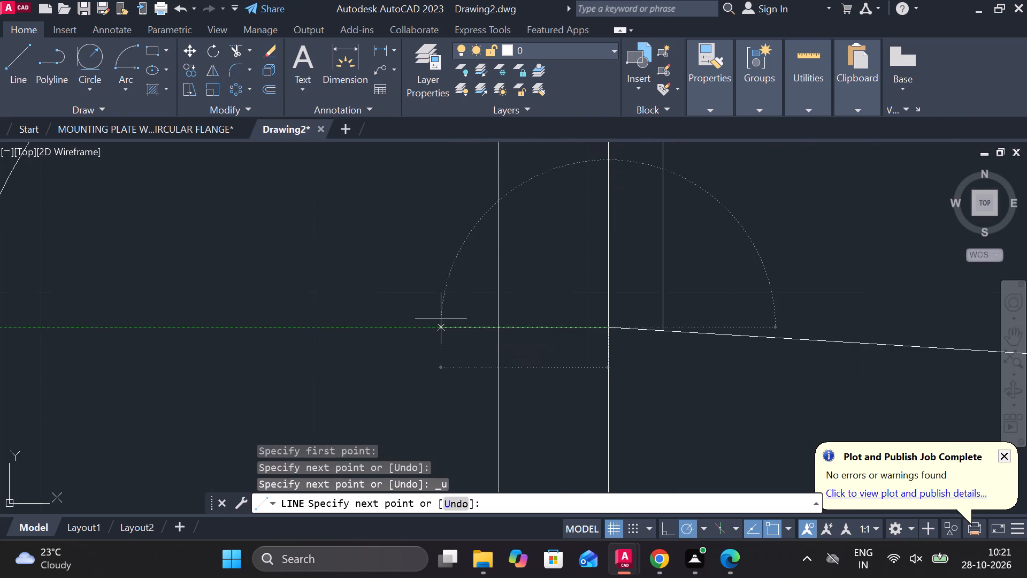
key("Escape")
Trim the part of the new horizontal line that extends beyond the washer's nut-side edge.
type("tr")
key("space")
left_click_drag(462, 301, 455, 345)
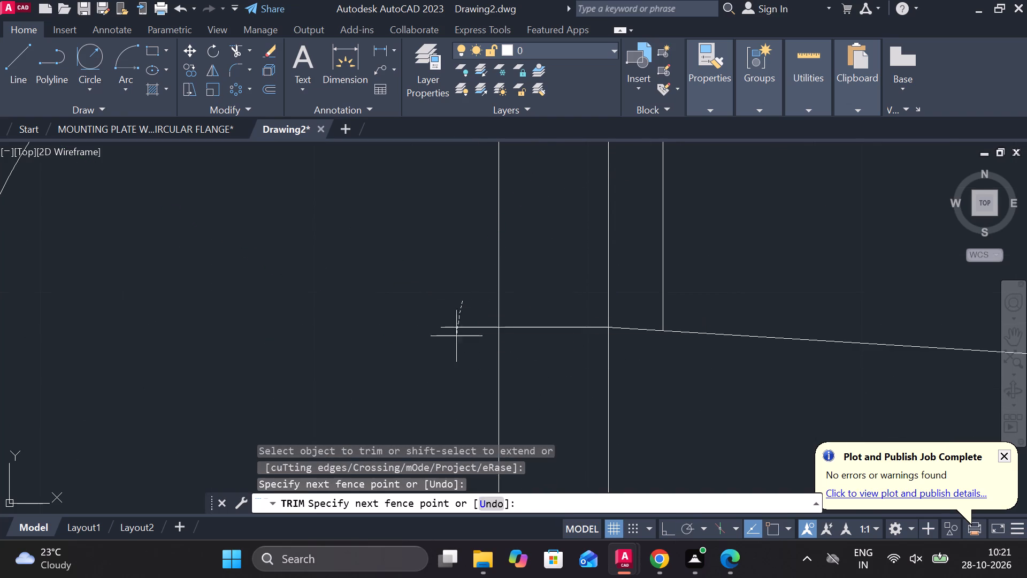
left_click_drag(455, 345, 453, 372)
scroll(467, 354, "down", 3)
key("Escape")
Offset the rounded end stub's upper and lower horizontal edges inward by 1.
scroll(594, 299, "down", 1)
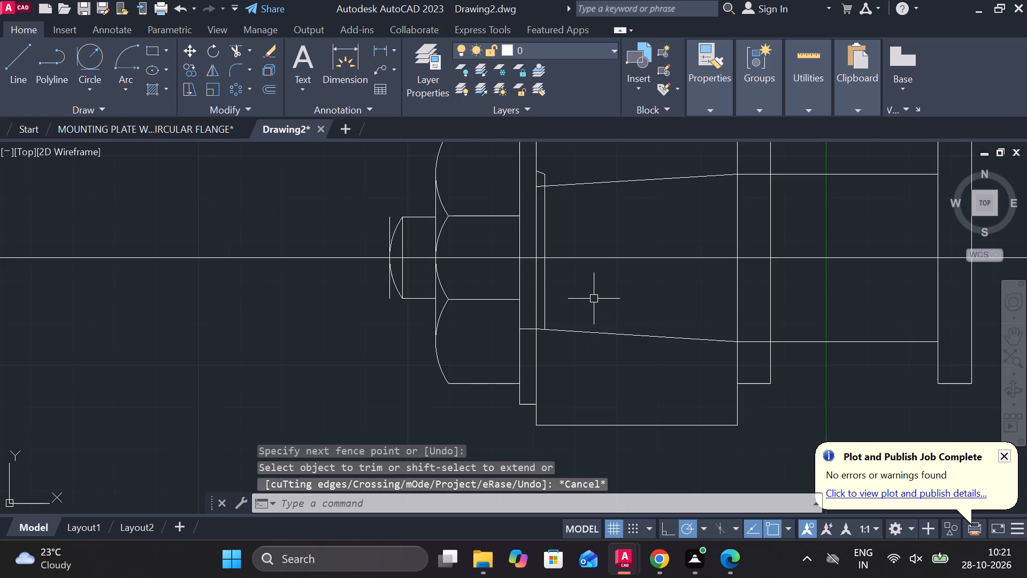
middle_click_drag(594, 299, 563, 340)
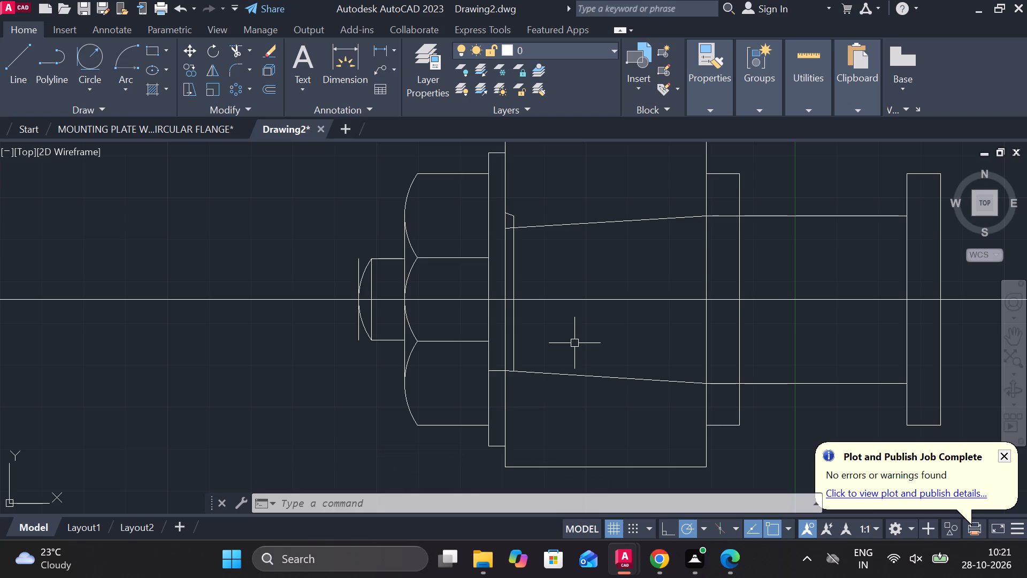
scroll(571, 343, "down", 1)
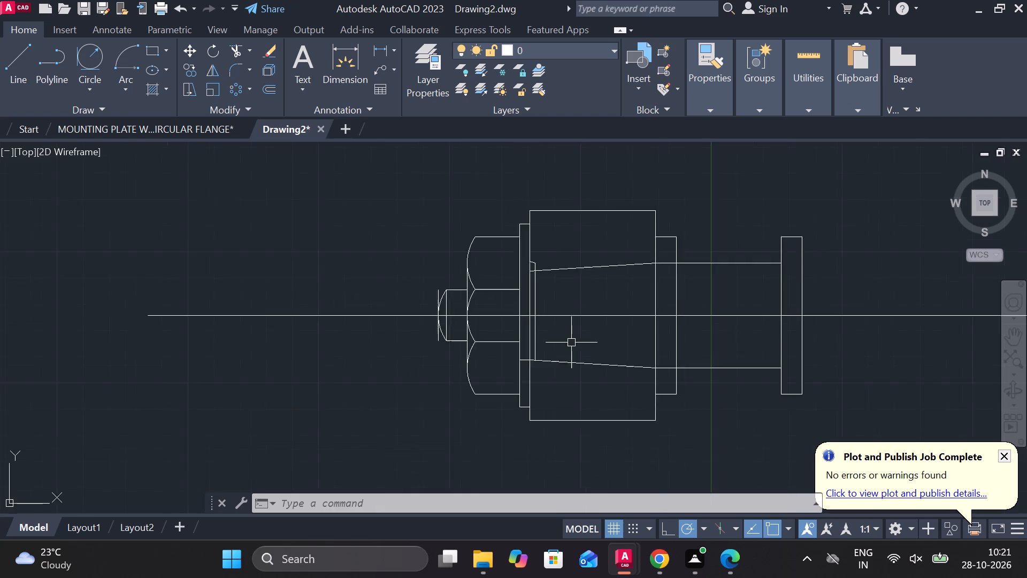
scroll(571, 343, "down", 1)
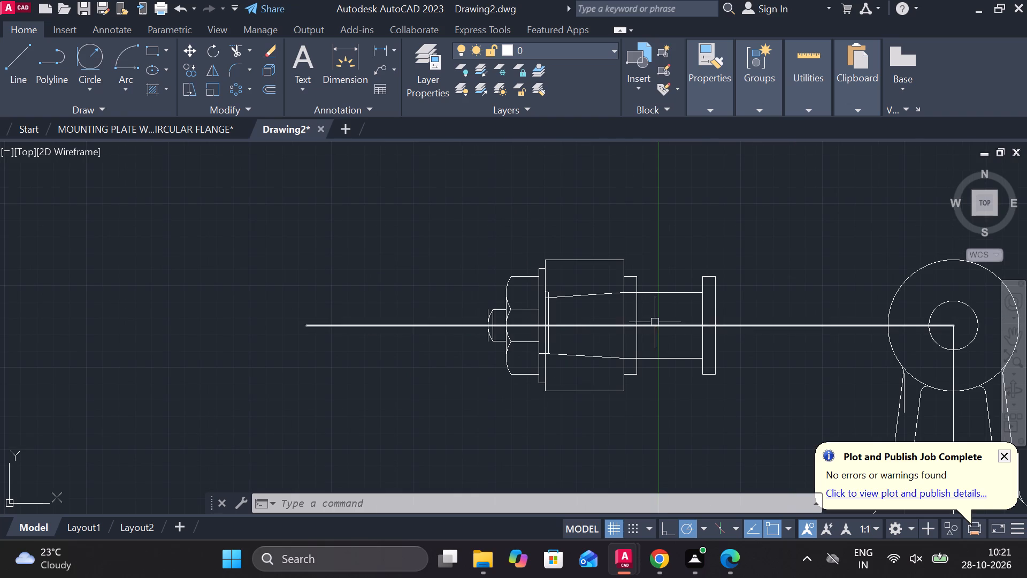
scroll(531, 297, "up", 2)
middle_click_drag(511, 290, 488, 287)
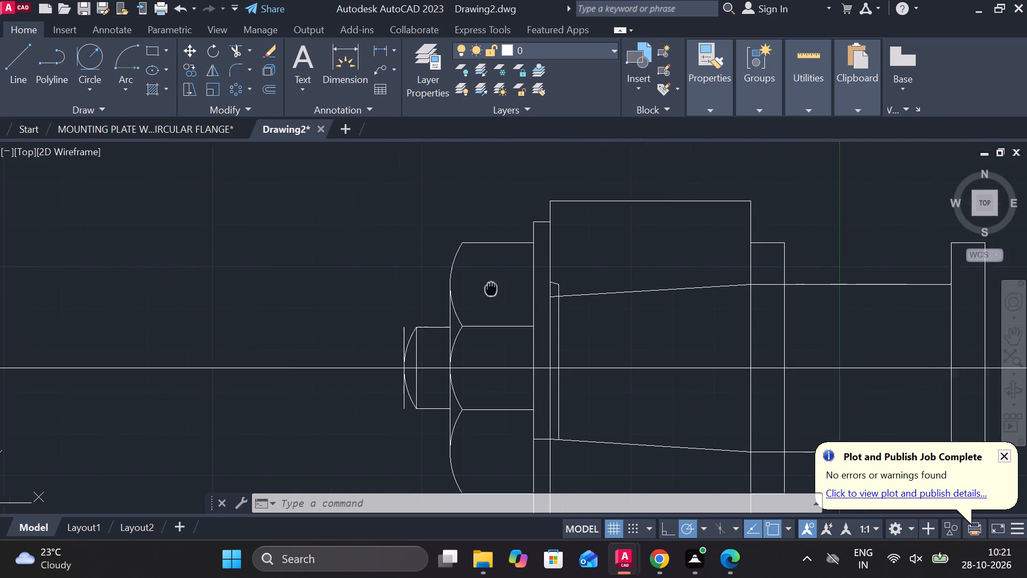
middle_click_drag(488, 287, 483, 284)
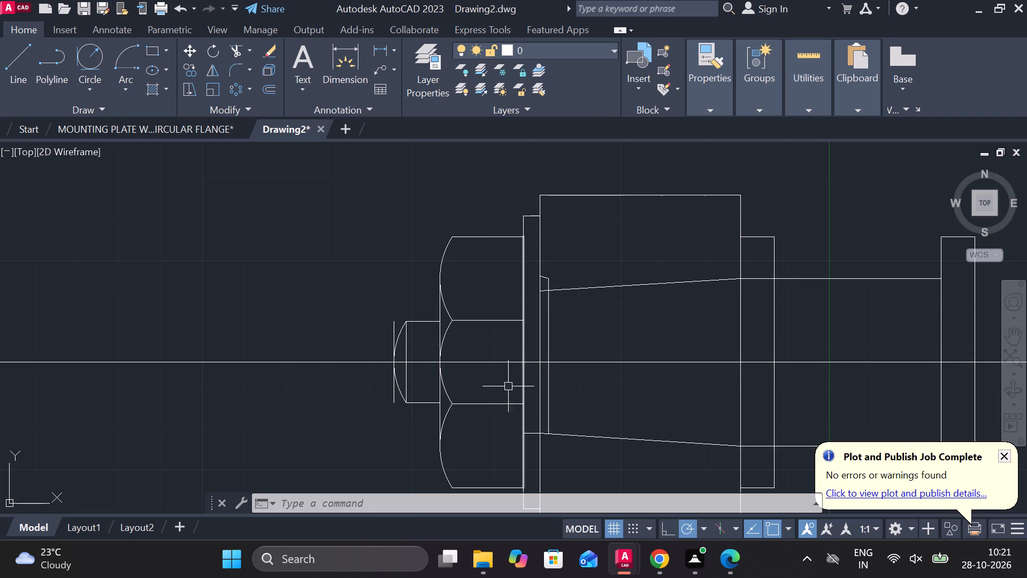
scroll(428, 362, "up", 1)
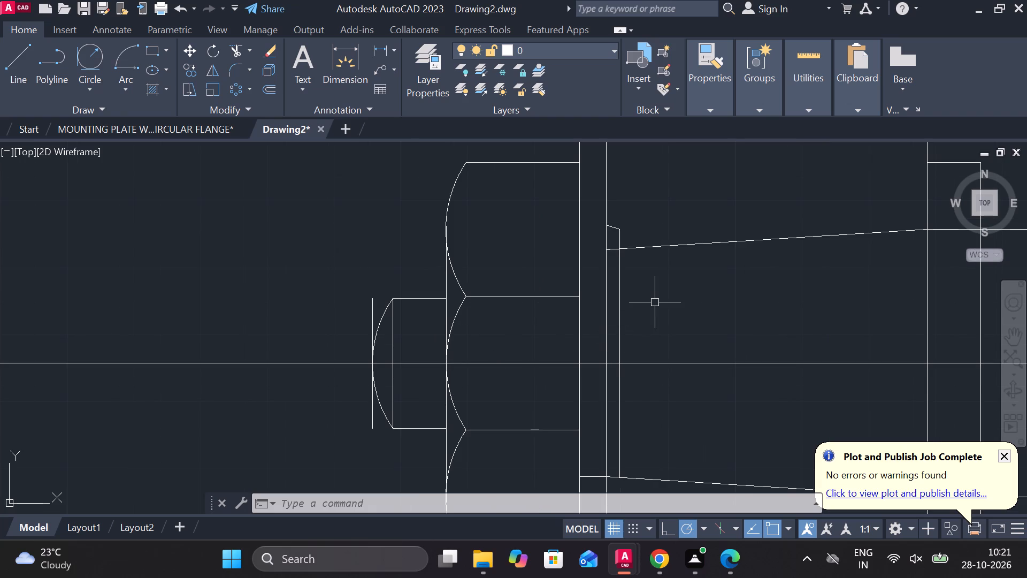
scroll(431, 320, "up", 1)
left_click(418, 287)
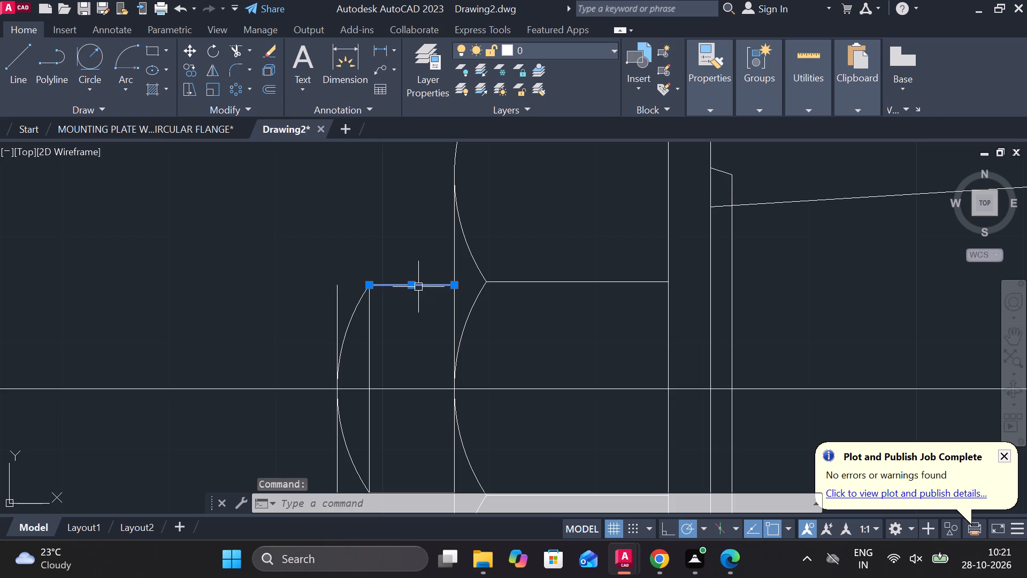
key("o")
key("Return")
key("Return")
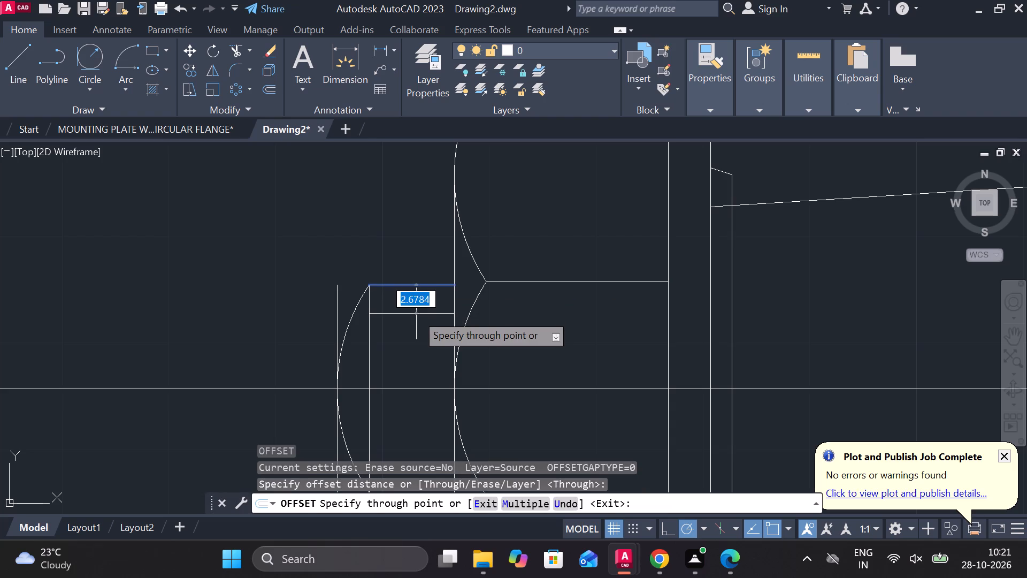
type("1")
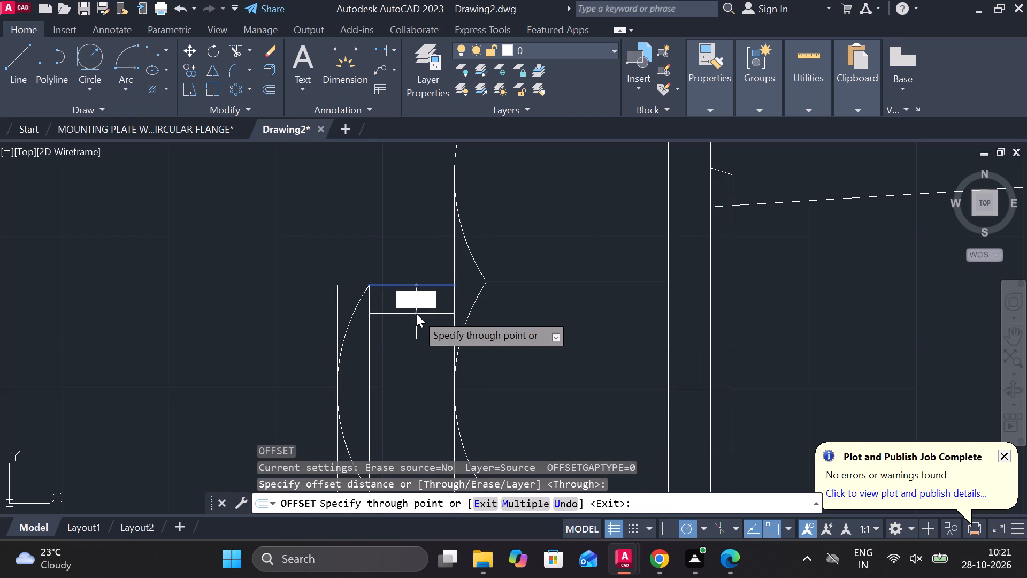
key("space")
scroll(436, 336, "down", 1)
middle_click_drag(434, 354, 432, 326)
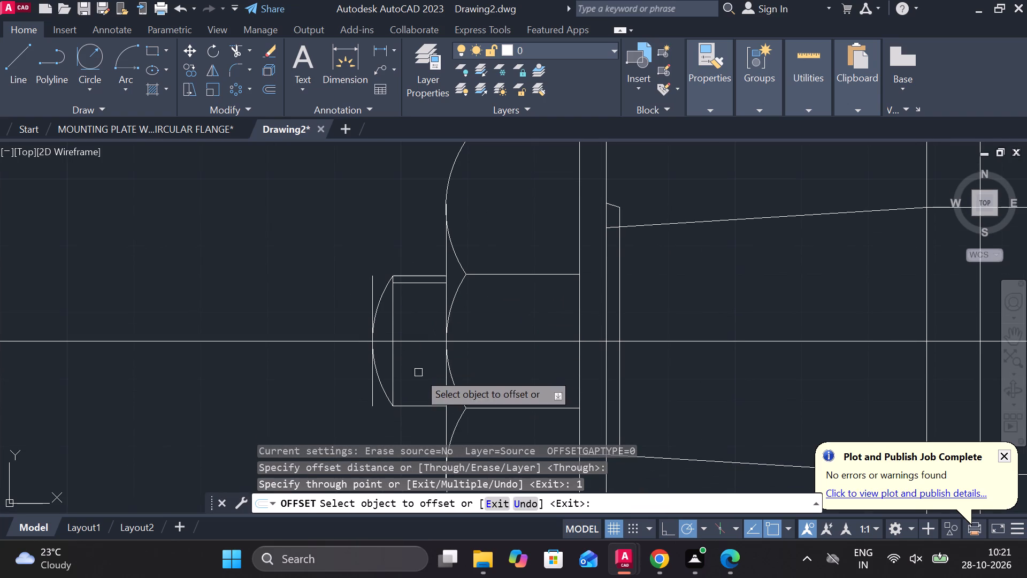
left_click(421, 407)
type("1")
key("space")
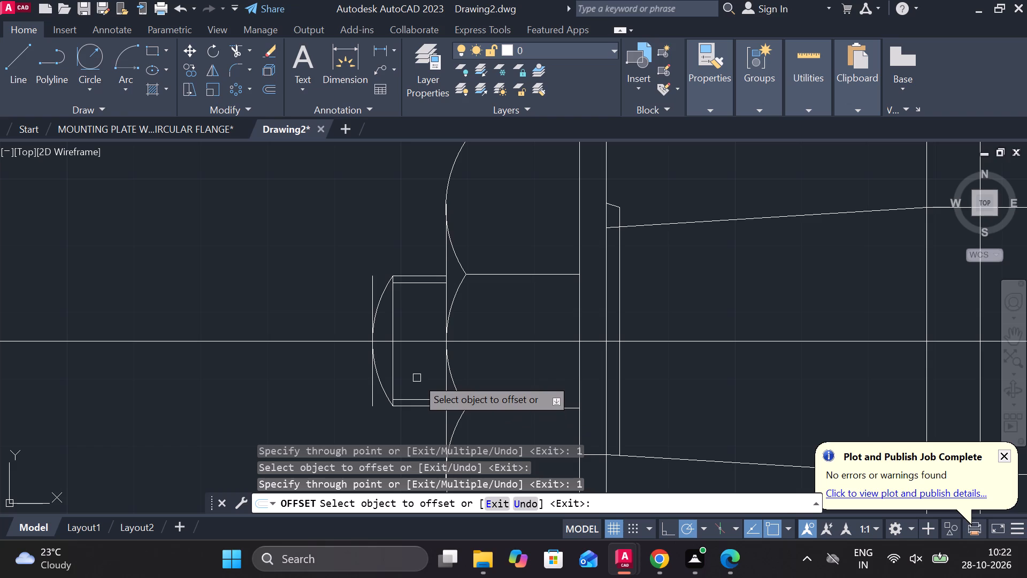
key("Escape")
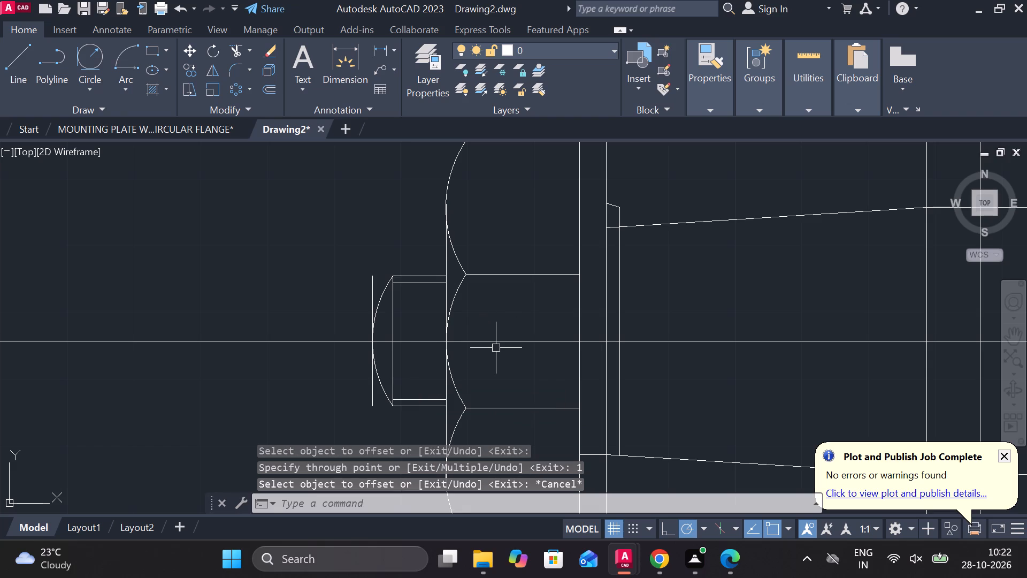
Draw two 2-unit horizontal lines across the thin collar inside the block, level with the end stub's upper and lower offset lines.
key("l")
key("Return")
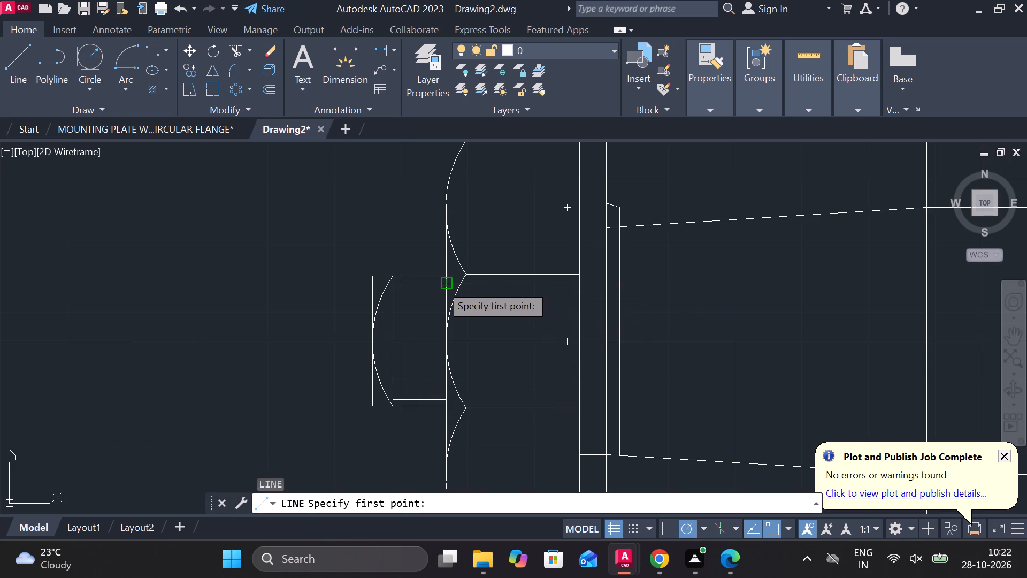
left_click(608, 287)
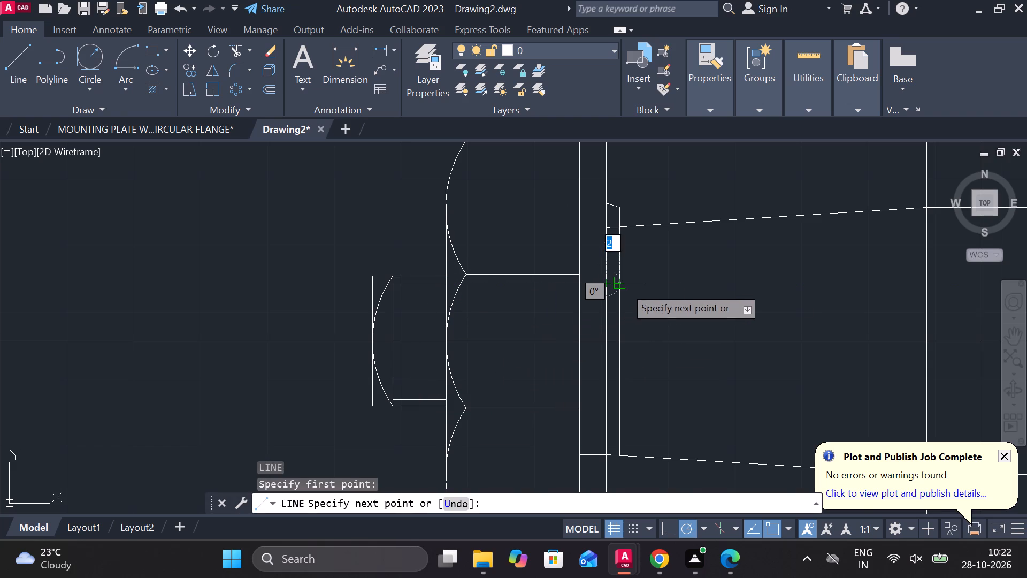
left_click(624, 286)
key("Escape")
key("space")
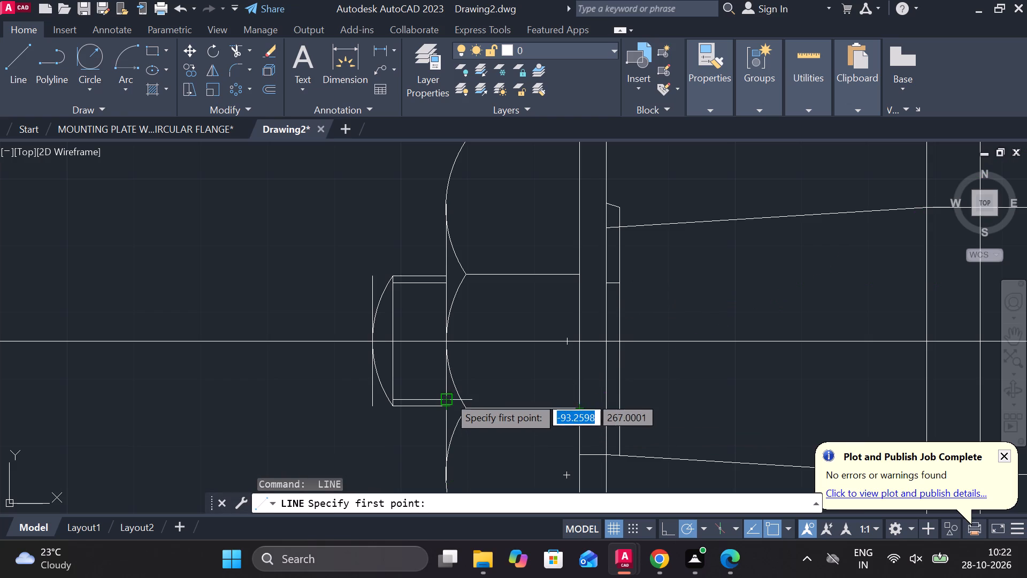
scroll(448, 396, "up", 2)
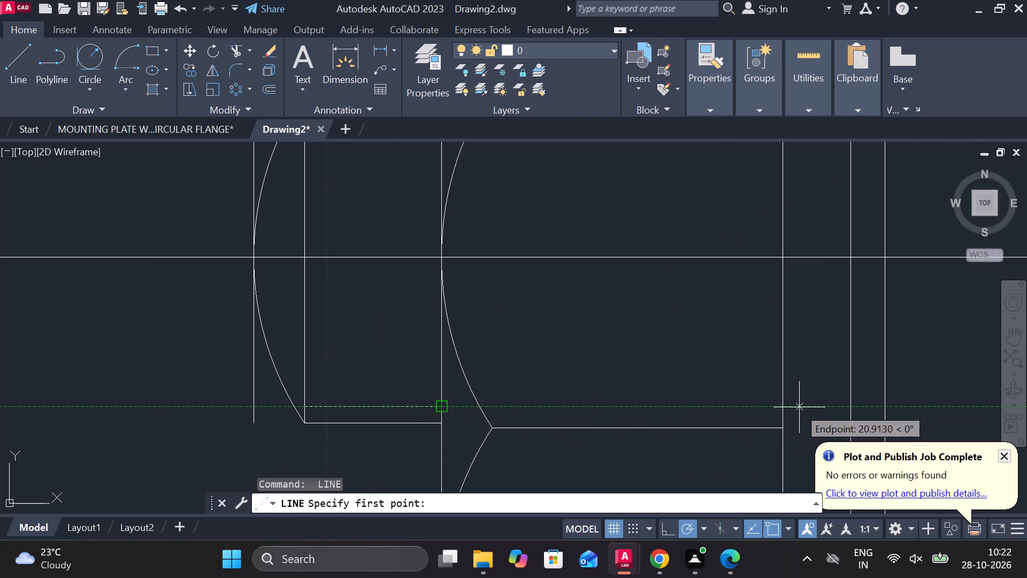
left_click(845, 407)
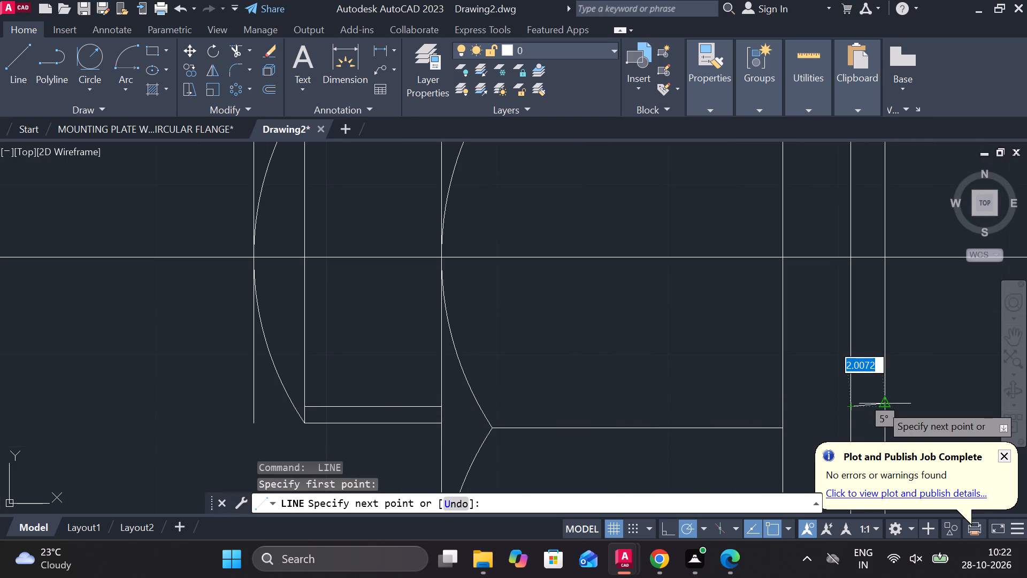
middle_click_drag(863, 401, 797, 372)
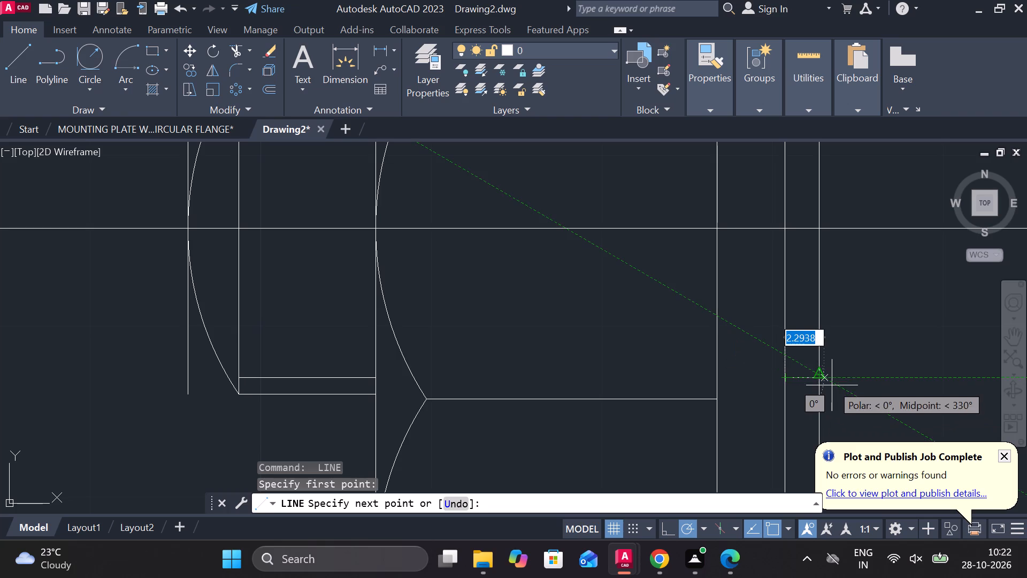
left_click(821, 381)
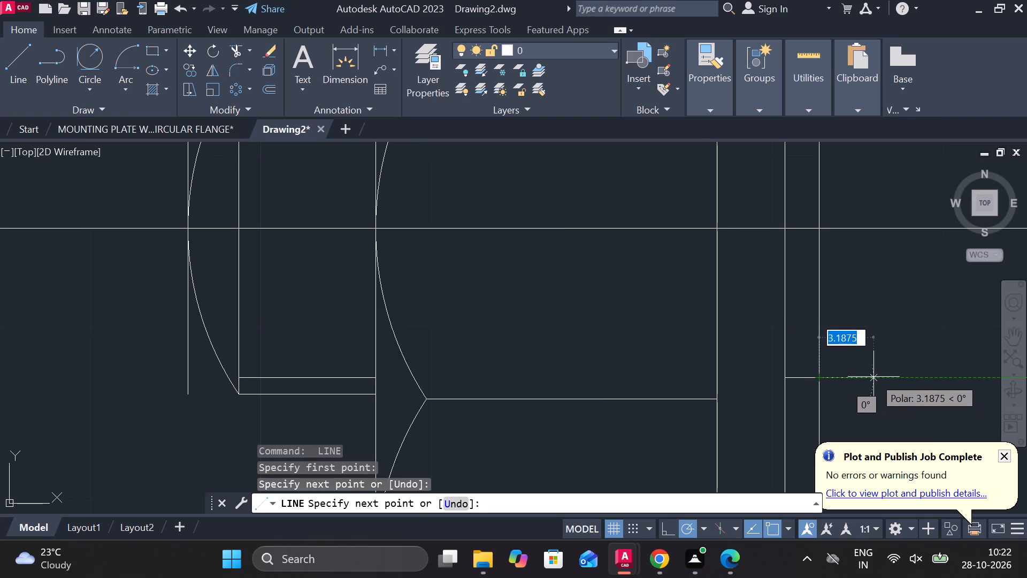
key("Escape")
Draw a horizontal line about 395 units long from the large outer circle's bottom quadrant to beneath and past the nut side view.
scroll(896, 384, "down", 3)
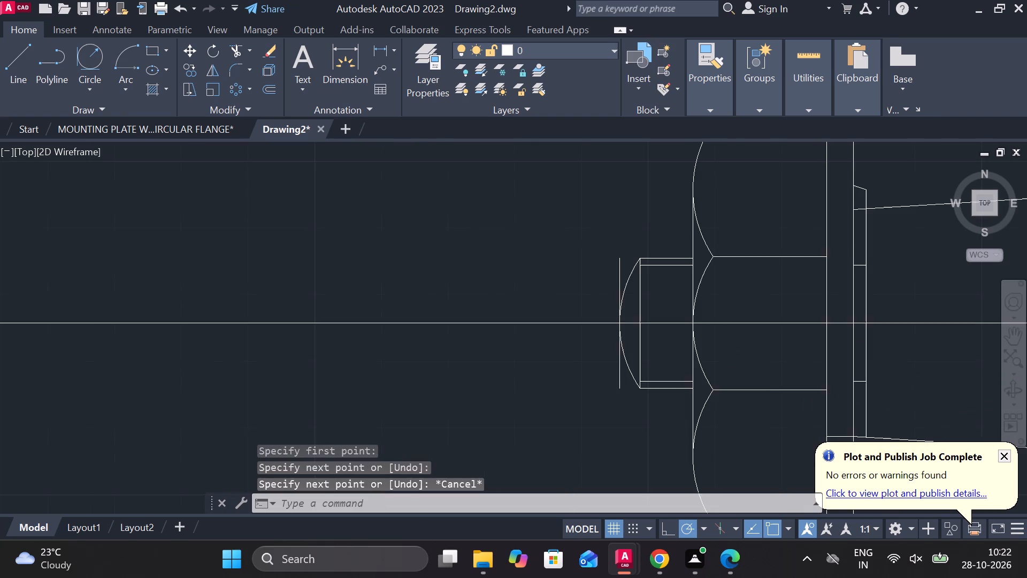
middle_click_drag(896, 384, 484, 339)
scroll(484, 339, "down", 1)
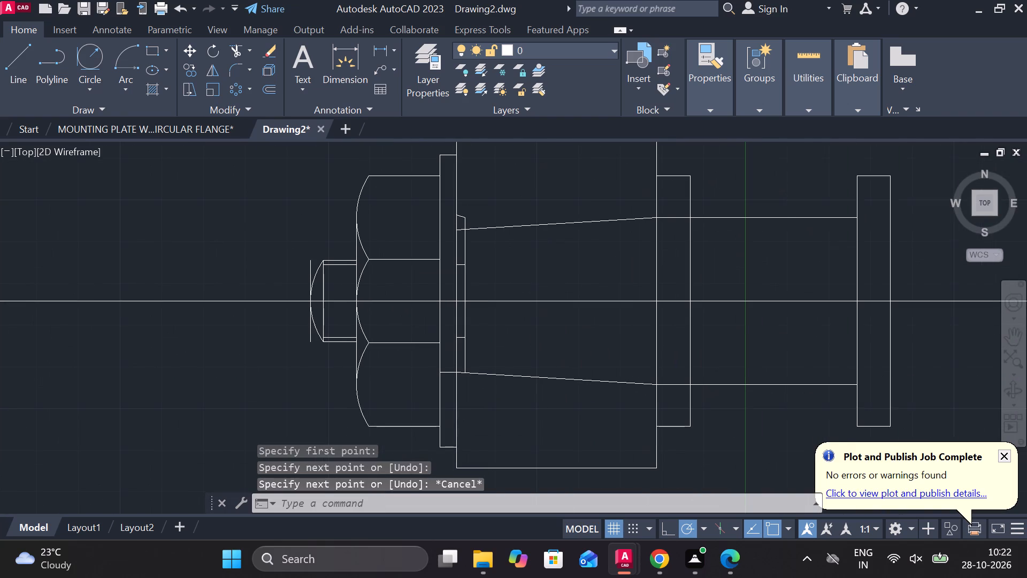
middle_click_drag(503, 341, 432, 227)
scroll(504, 272, "down", 1)
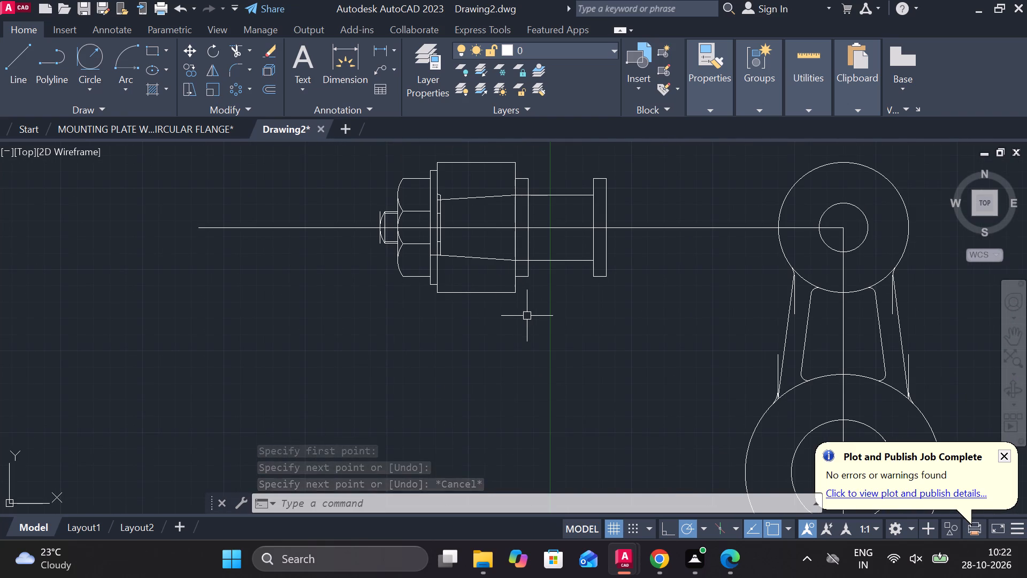
middle_click_drag(577, 318, 573, 297)
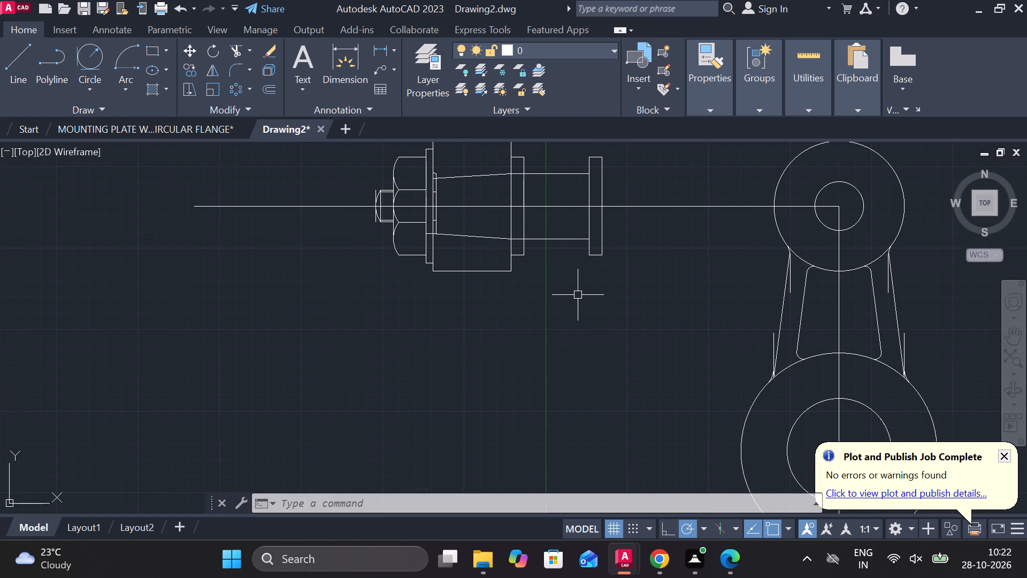
key("l")
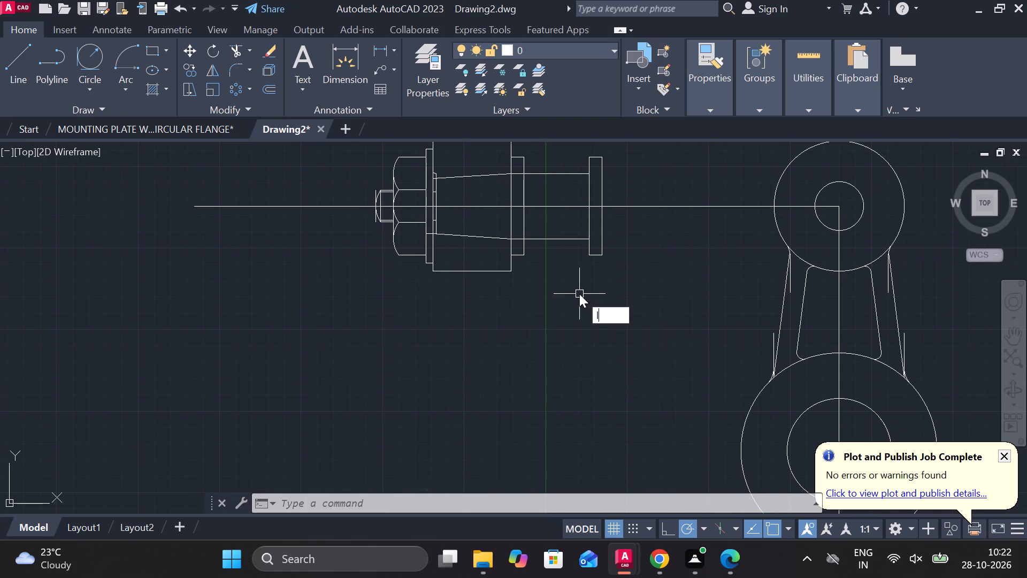
key("Return")
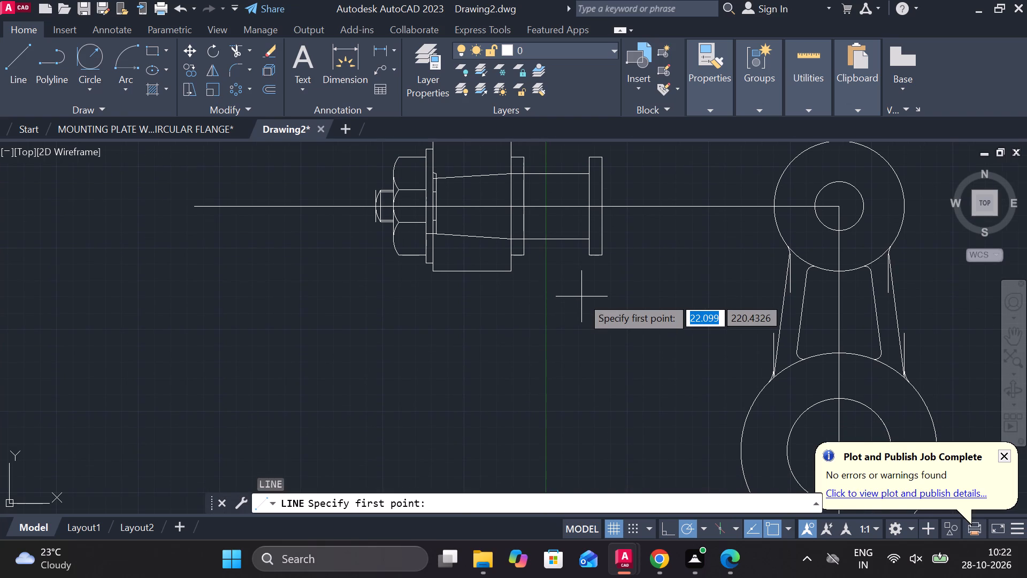
middle_click_drag(579, 309, 541, 233)
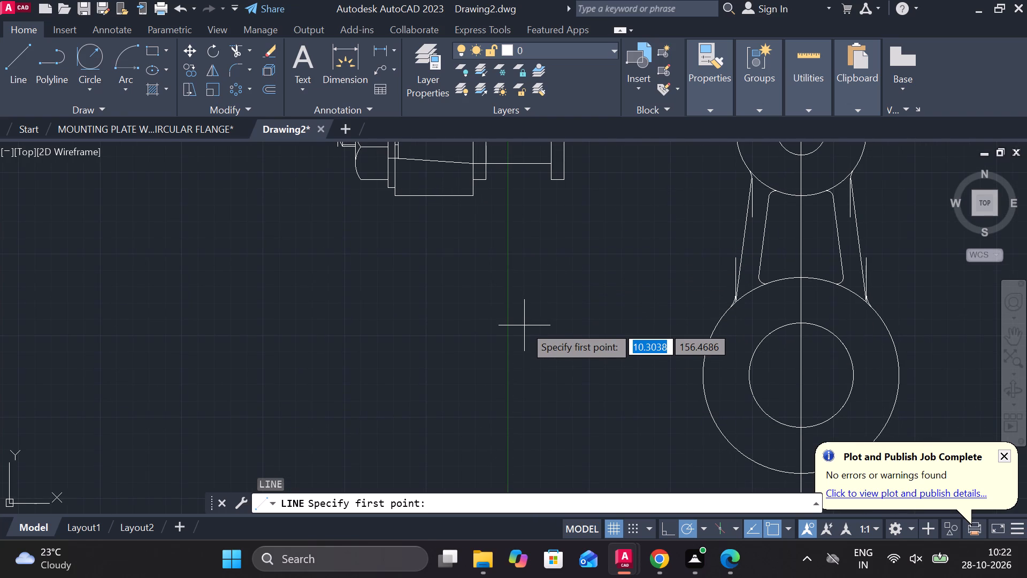
scroll(525, 325, "down", 1)
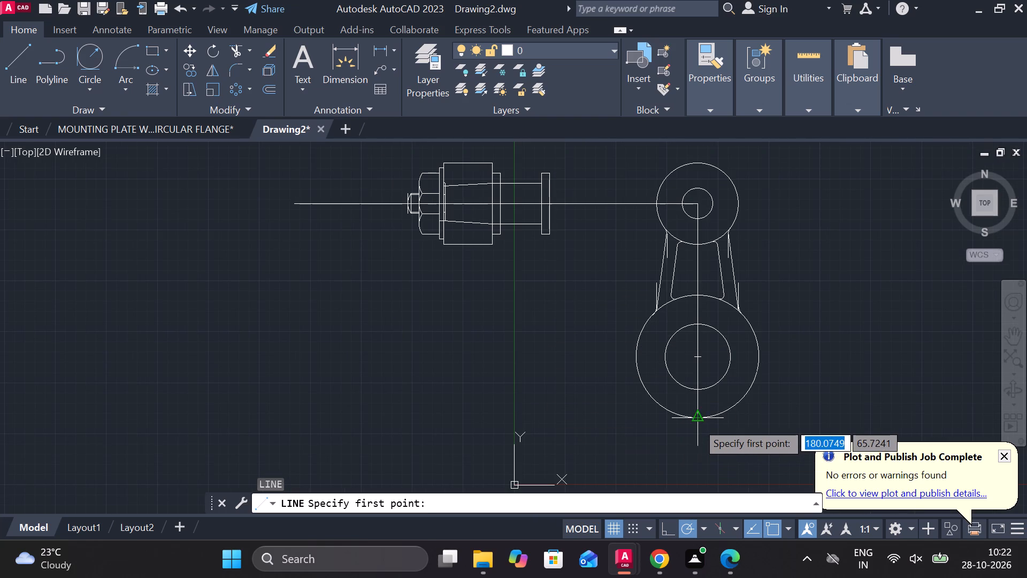
left_click(696, 422)
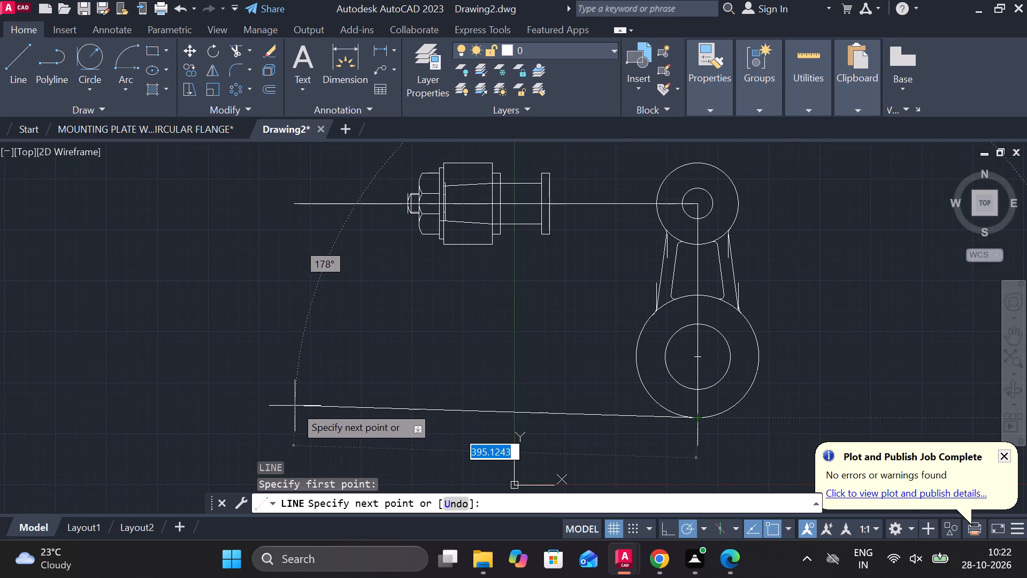
left_click(294, 409)
key("Escape")
Draw a vertical line about 176 units long from the block's lower corner opposite the nut down past the horizontal line.
key("space")
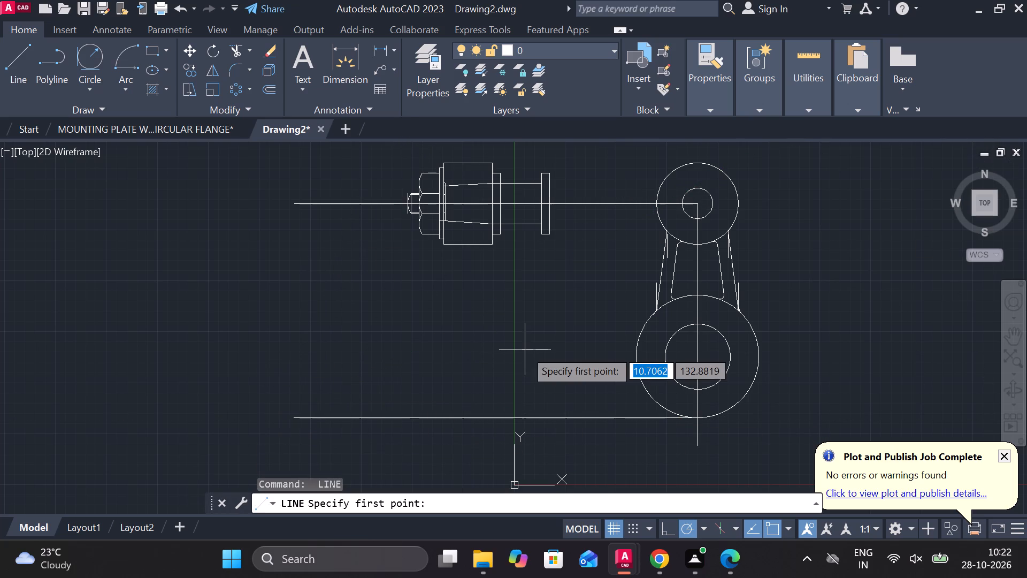
left_click(490, 252)
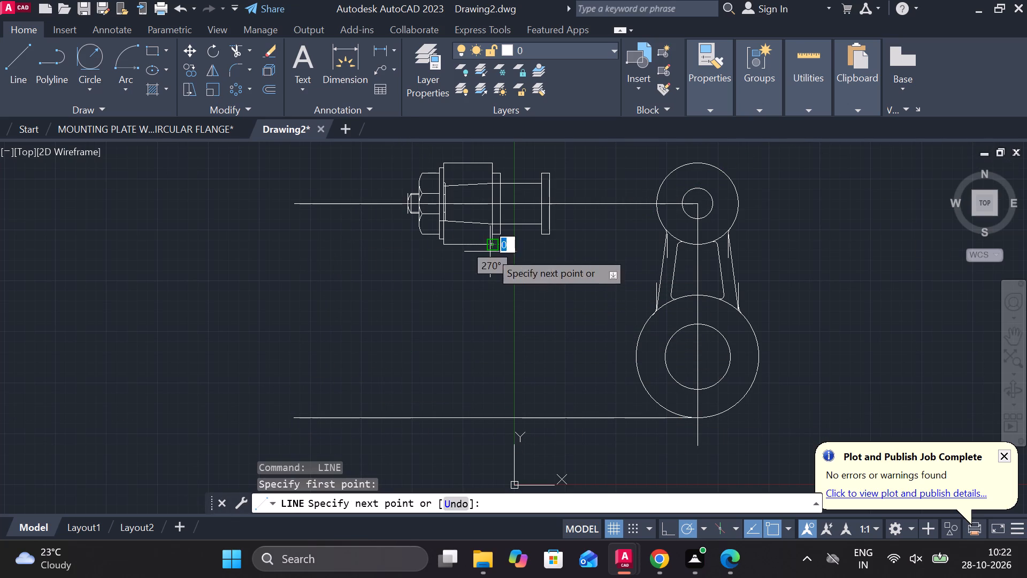
left_click(484, 445)
key("Escape")
Trim the vertical line's overshoot below the horizontal construction line and remove both parts of that horizontal line.
type("tr")
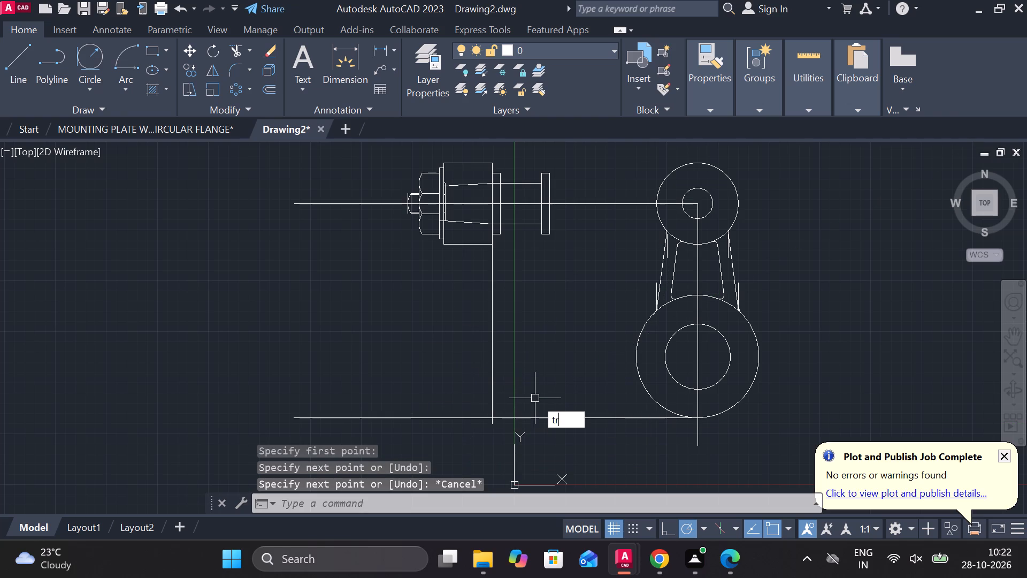
key("space")
scroll(471, 436, "up", 2)
left_click(526, 401)
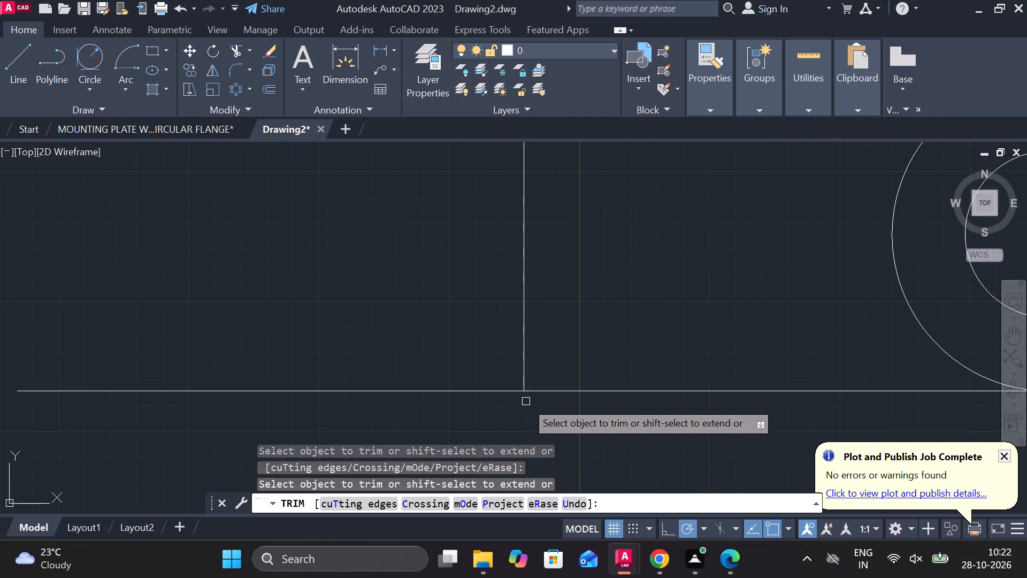
left_click(569, 392)
scroll(569, 398, "down", 1)
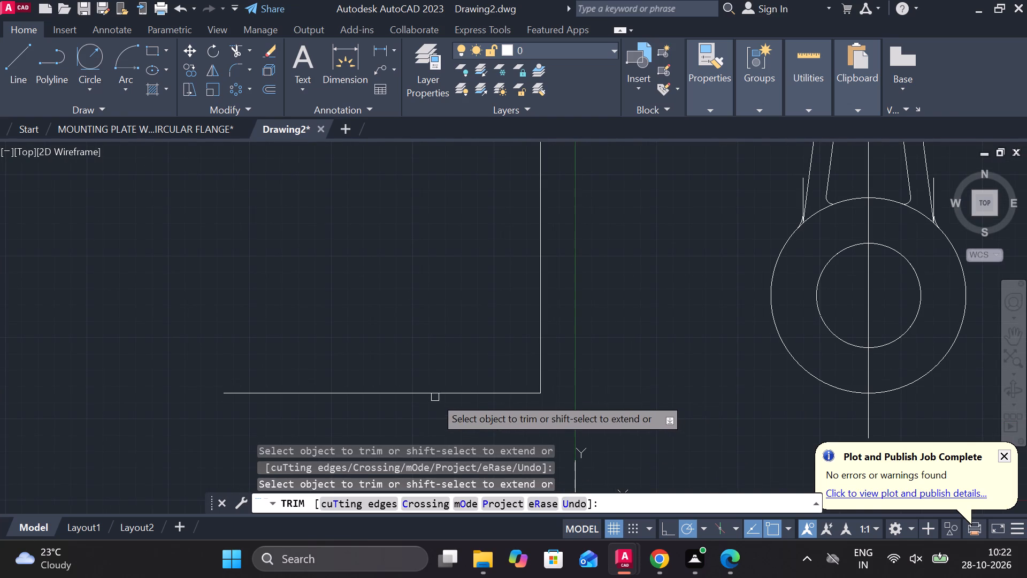
left_click(435, 397)
key("Escape")
Draw an 85-unit horizontal line from the vertical line's lower end toward the nut side.
key("l")
key("Return")
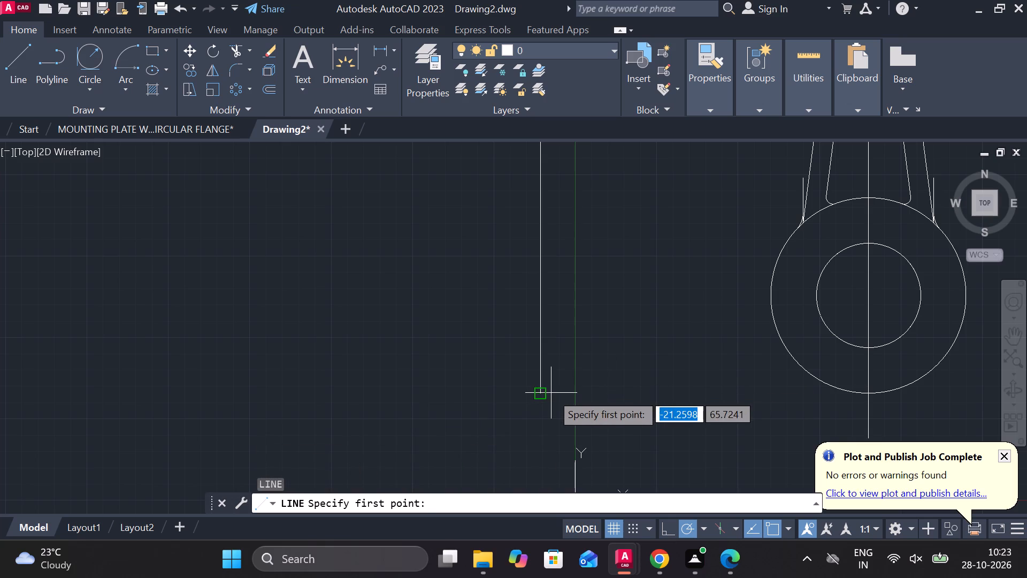
left_click(551, 393)
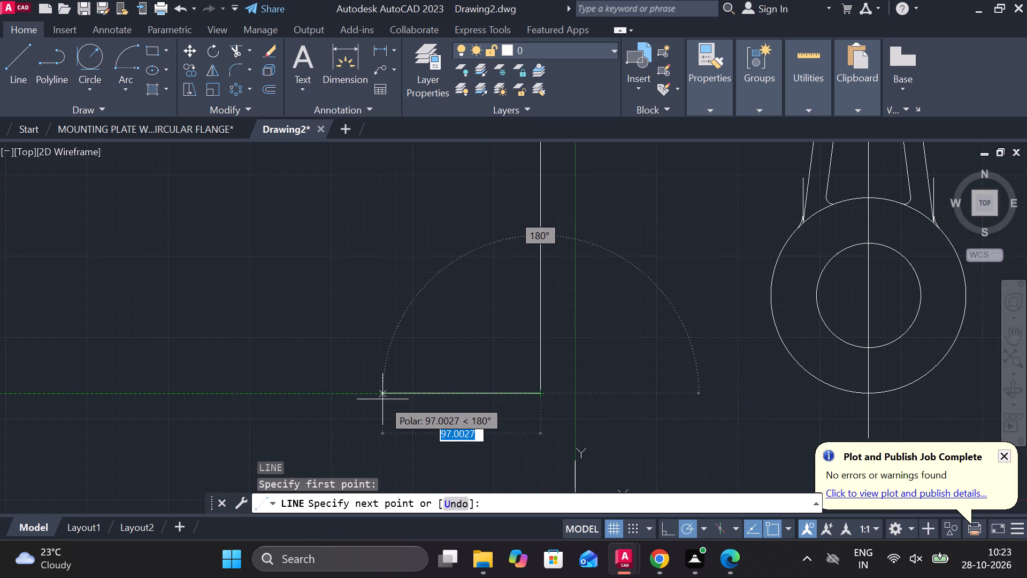
type("85")
key("space")
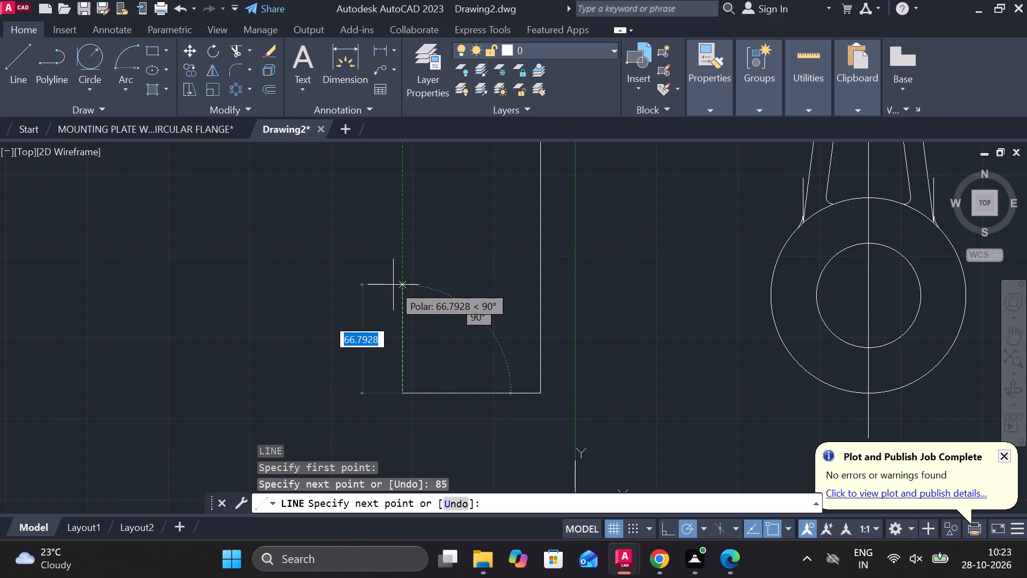
key("Escape")
Load the CENTER linetype from acadiso.lin into the drawing.
middle_click_drag(496, 301, 493, 302)
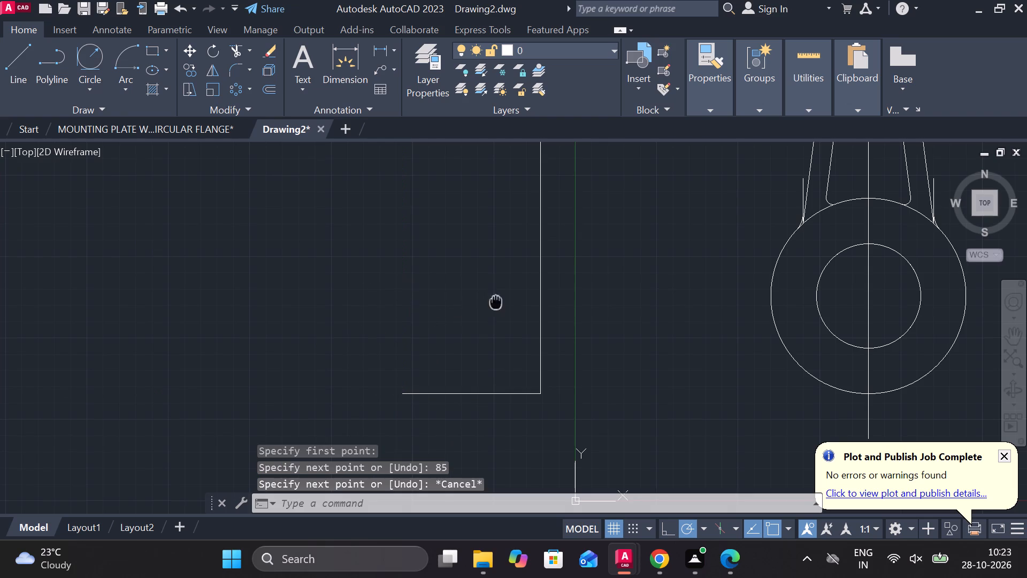
middle_click_drag(493, 302, 340, 351)
left_click(713, 337)
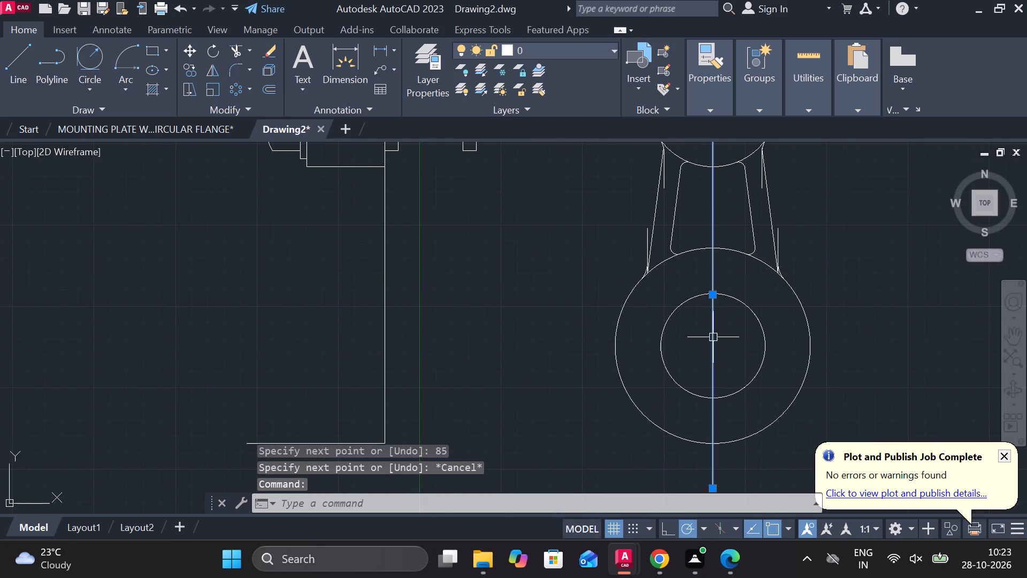
left_click(714, 115)
double_click(834, 164)
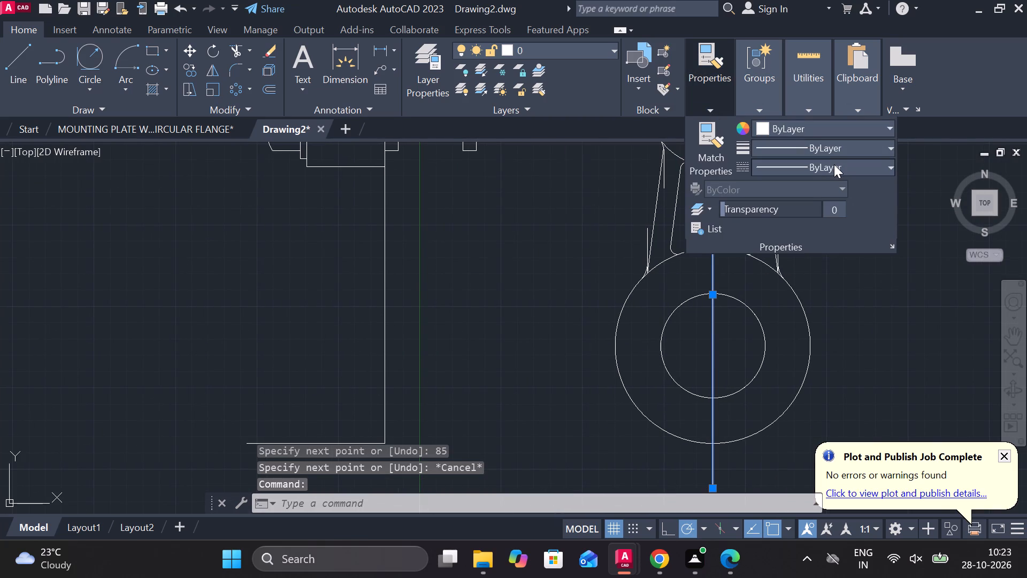
left_click(860, 163)
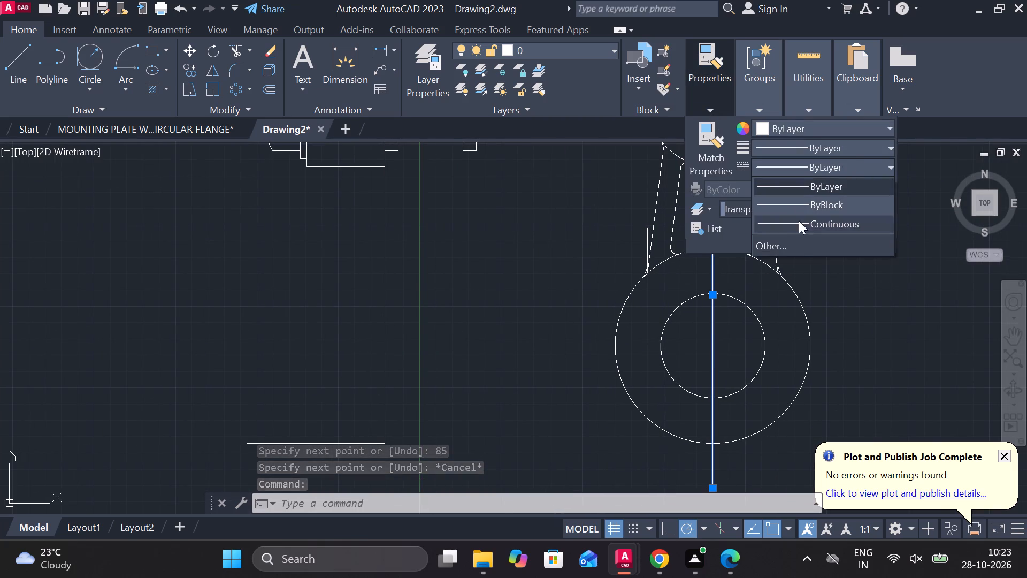
left_click(792, 243)
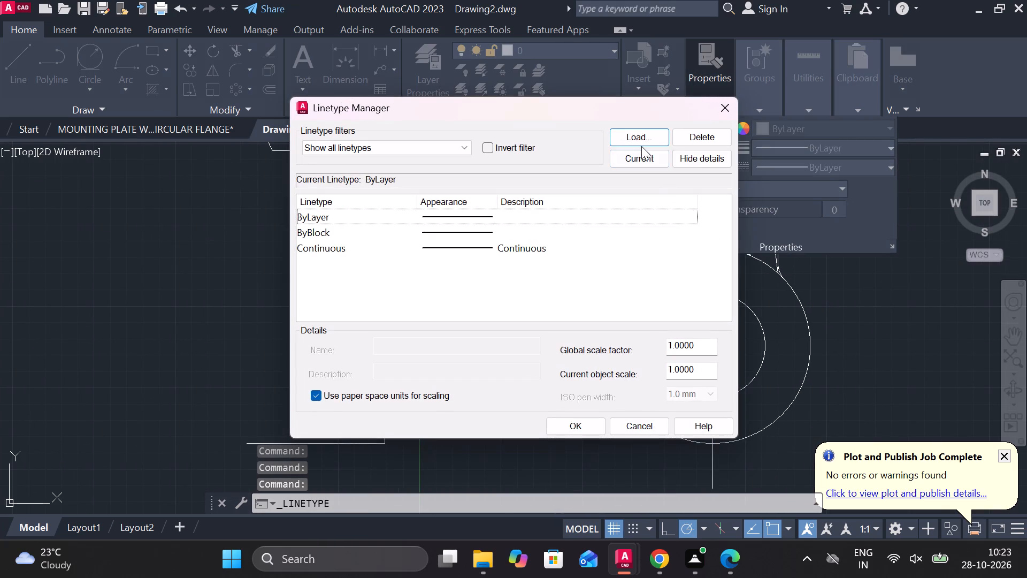
left_click(639, 143)
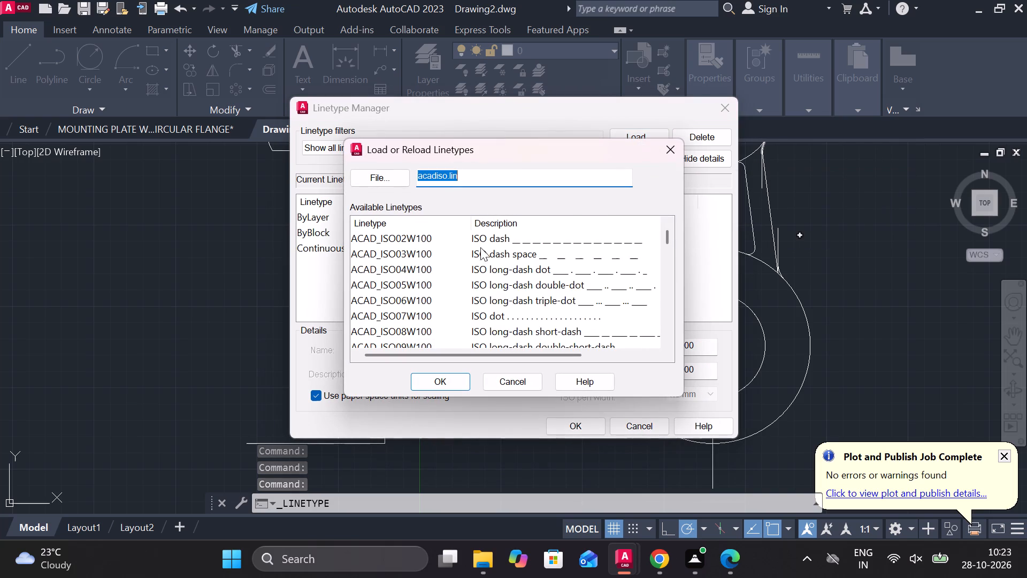
scroll(384, 259, "down", 3)
scroll(400, 309, "down", 3)
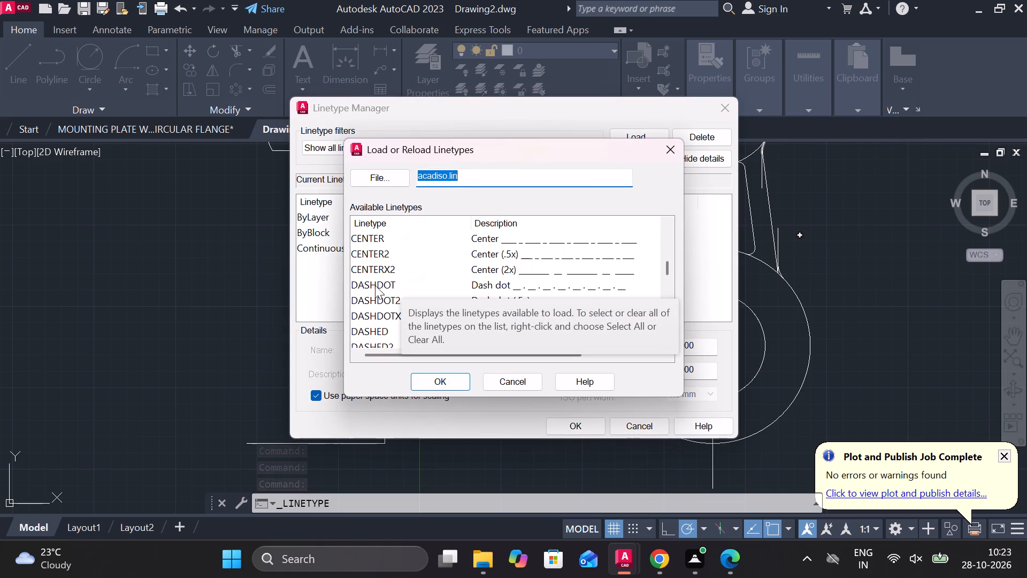
left_click(372, 234)
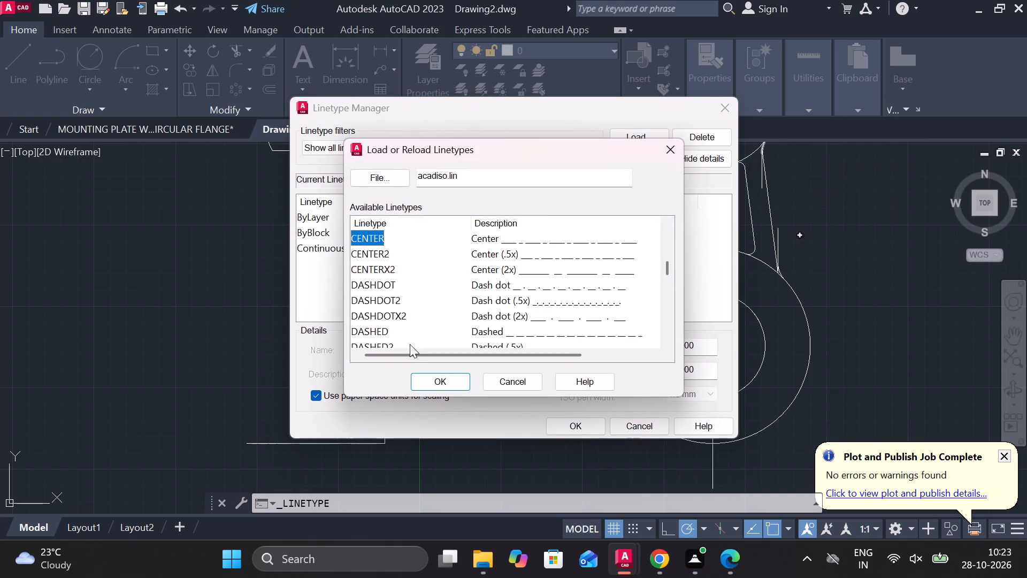
left_click(431, 379)
Load the DASHED linetype from acadiso.lin and accept the loaded linetypes.
left_click(627, 133)
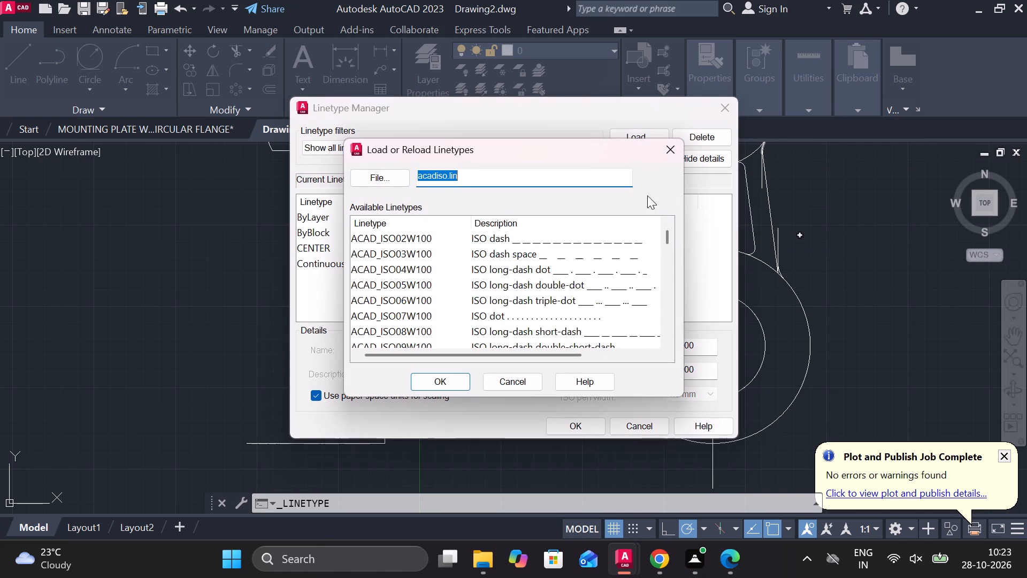
scroll(426, 272, "down", 7)
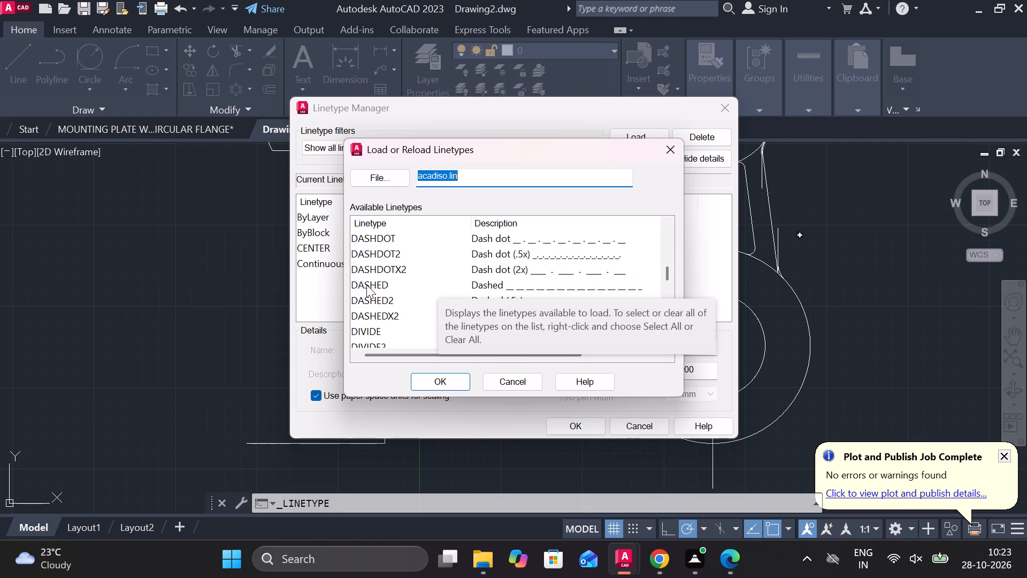
left_click(366, 285)
left_click(448, 382)
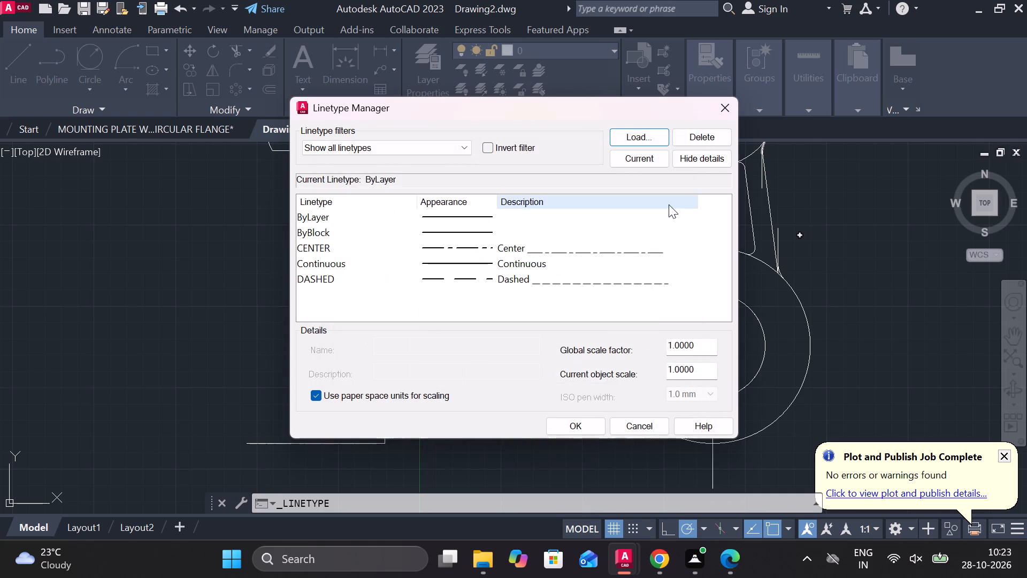
left_click(554, 428)
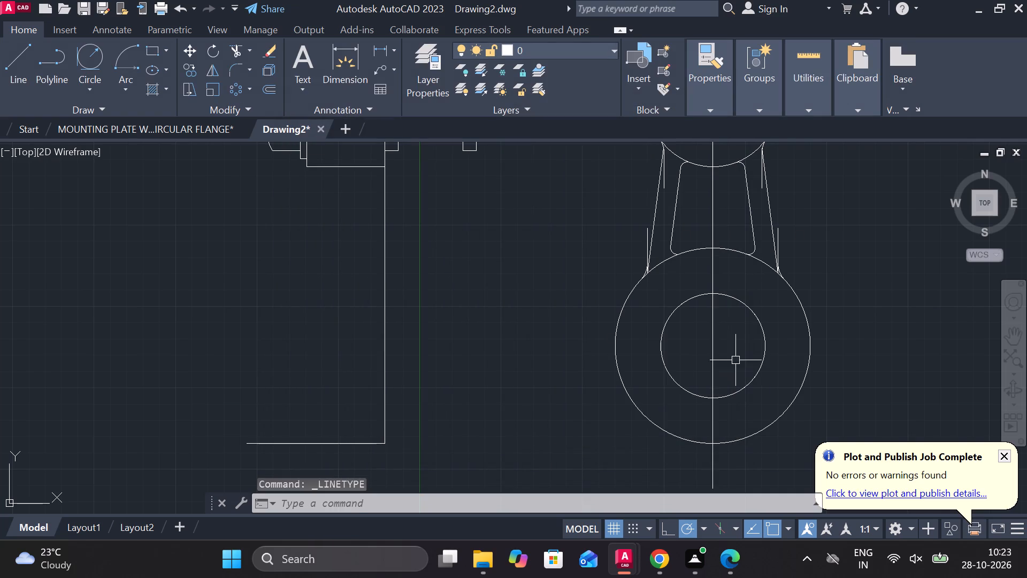
Set the linetype of the vertical centreline through the two circular ends to CENTER.
left_click(708, 330)
left_click(710, 330)
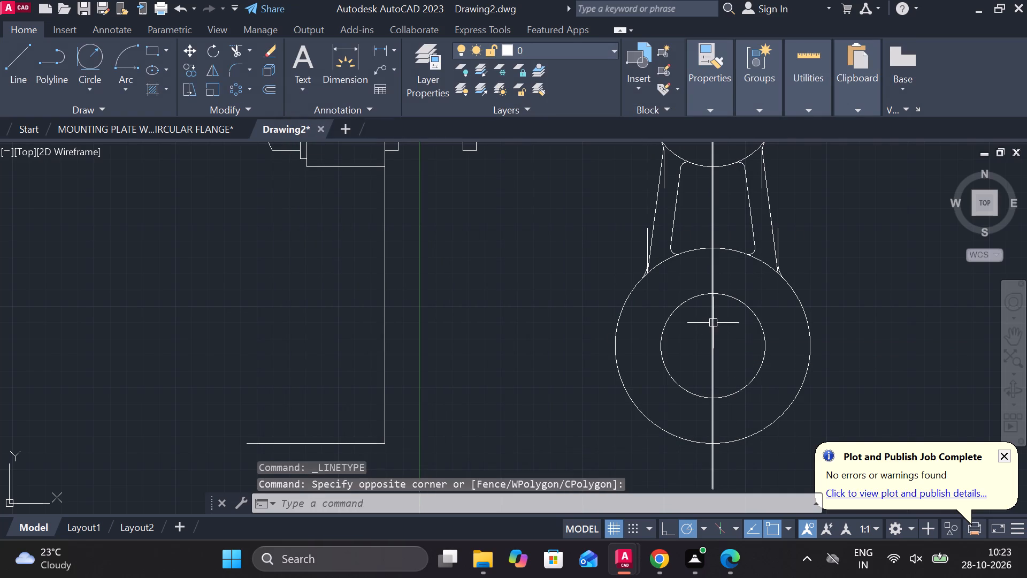
left_click(713, 323)
left_click(705, 112)
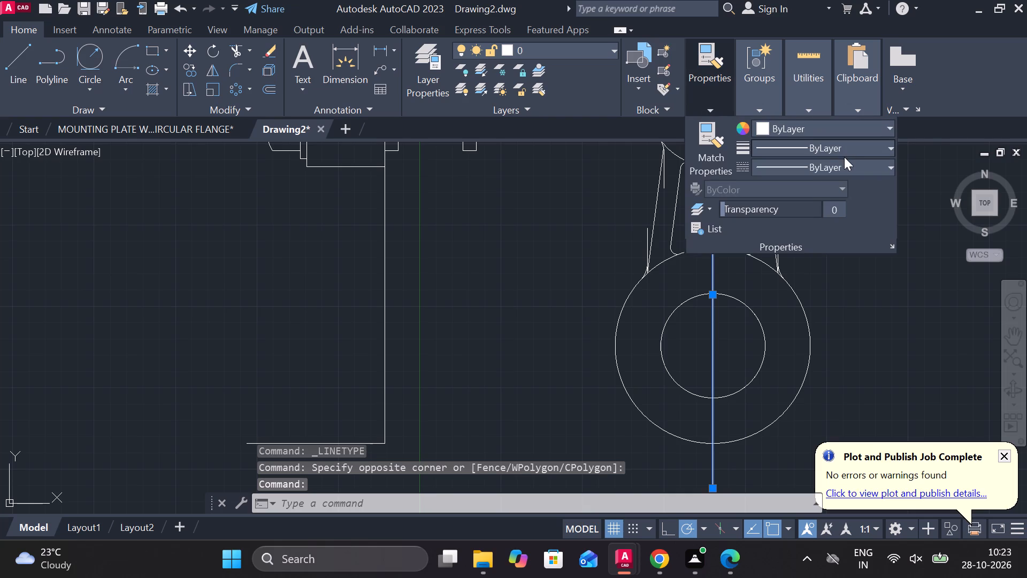
double_click(844, 157)
left_click(858, 164)
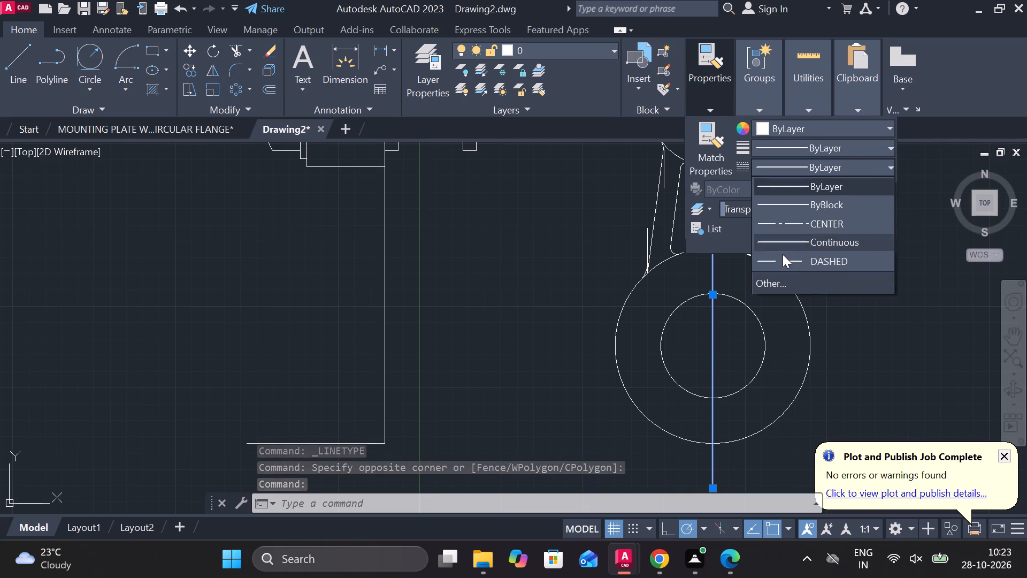
left_click(778, 230)
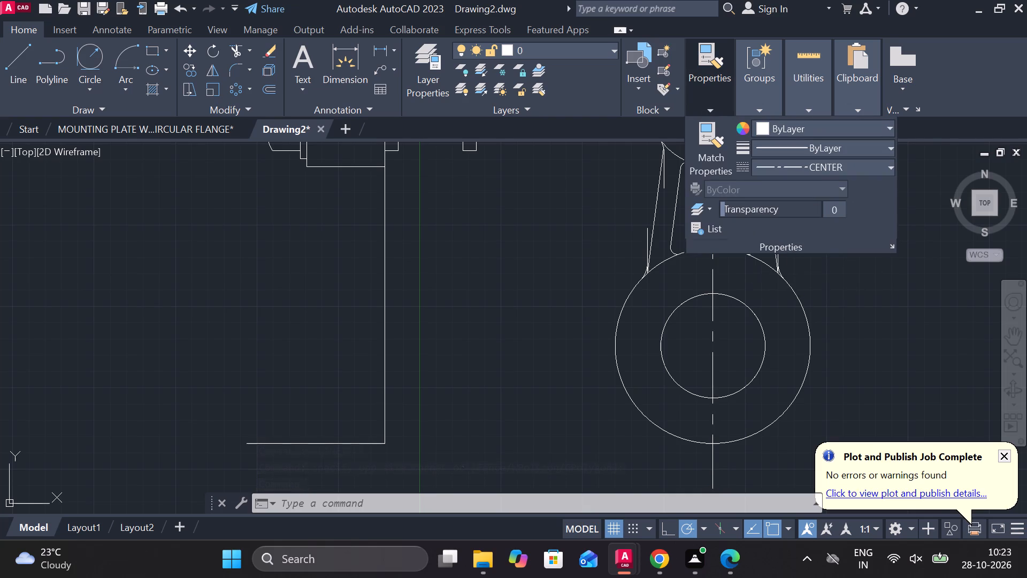
key("Escape")
Draw a horizontal line through the large end's centre, running from beyond the side view to past the outer circle.
scroll(811, 325, "down", 1)
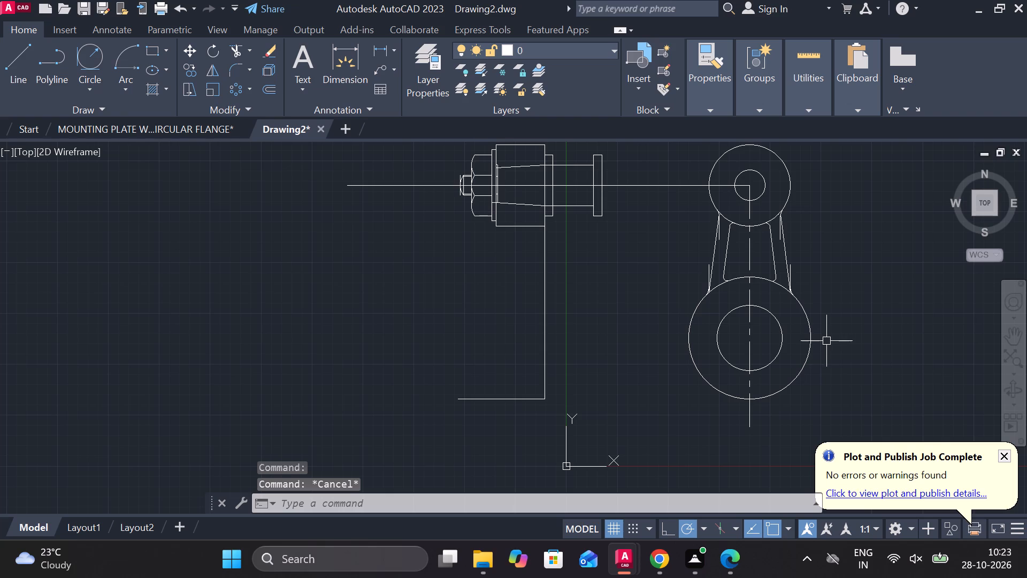
key("l")
key("Return")
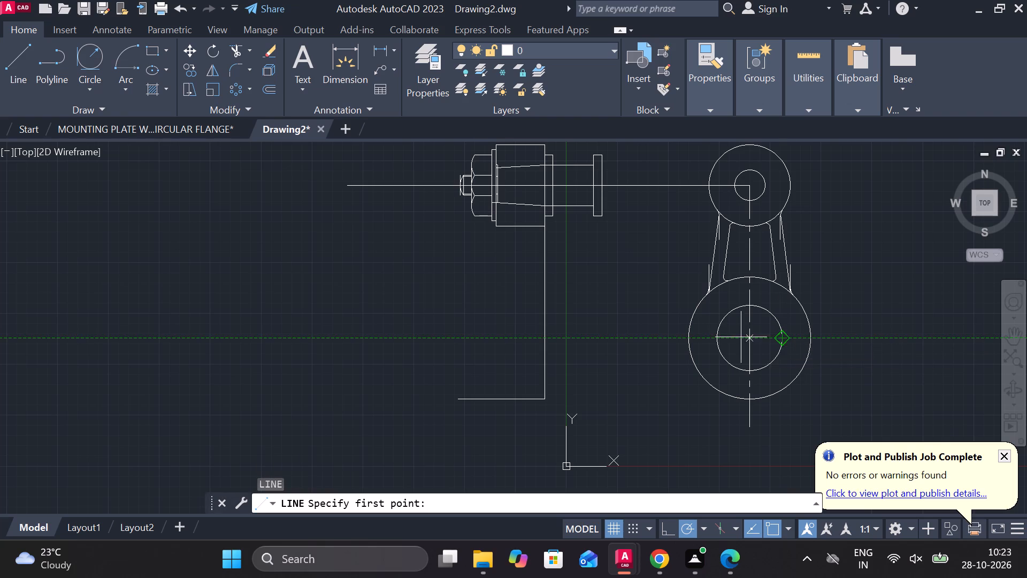
left_click(745, 337)
left_click(314, 335)
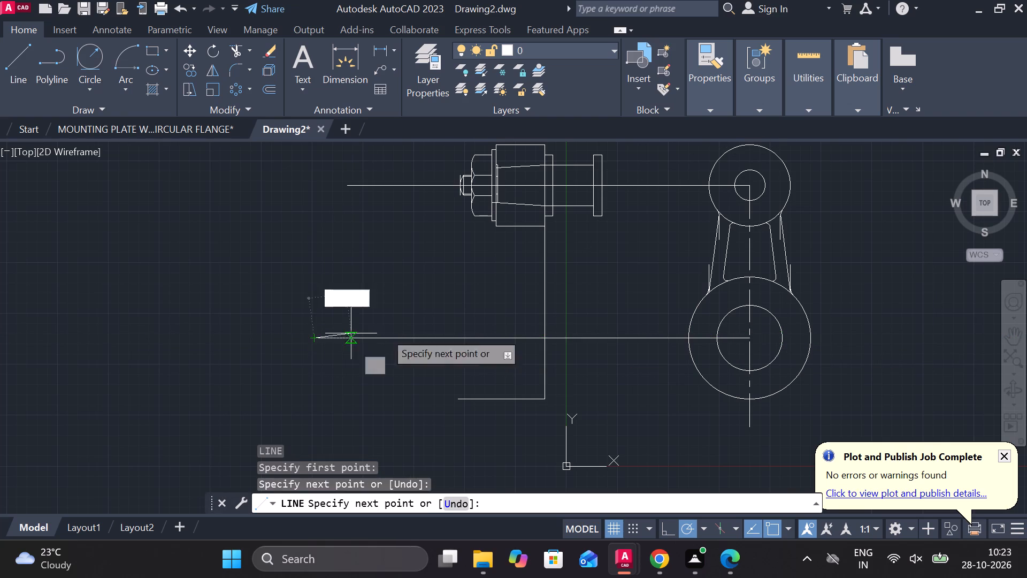
key("Escape")
left_click(671, 336)
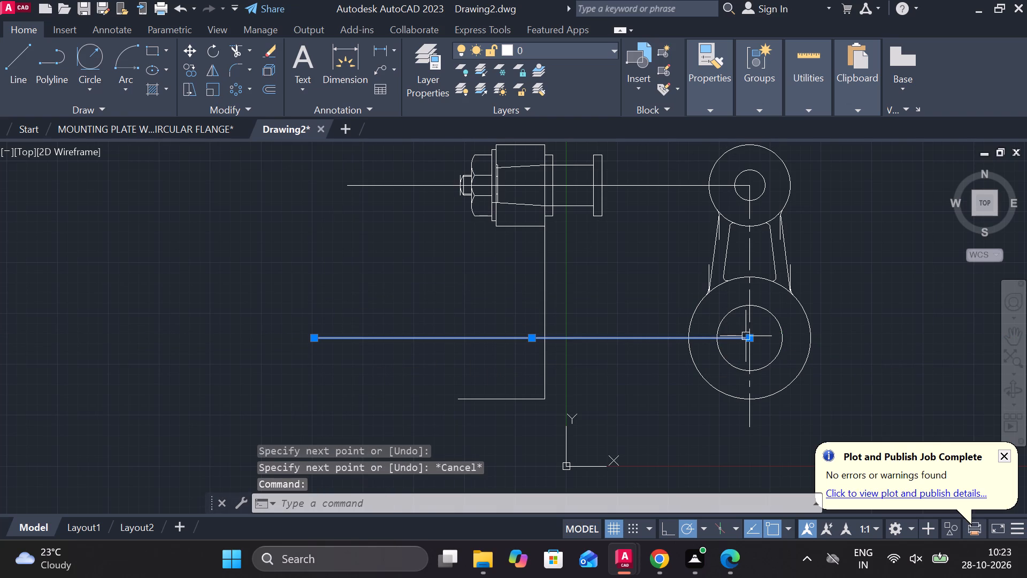
left_click(747, 336)
left_click(866, 332)
key("Escape")
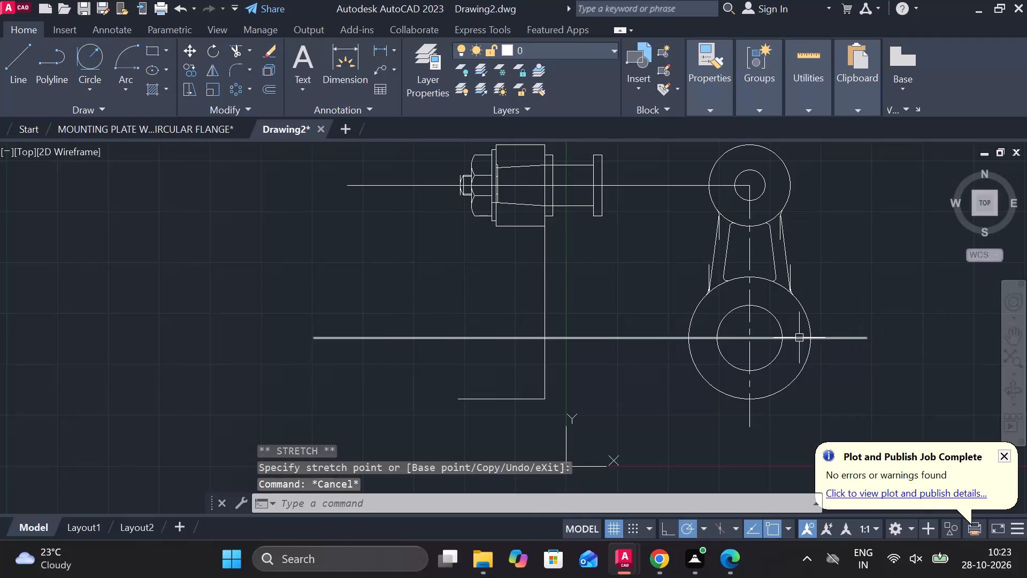
Set the linetype of the horizontal line through the large end to CENTER.
left_click(670, 340)
left_click(716, 115)
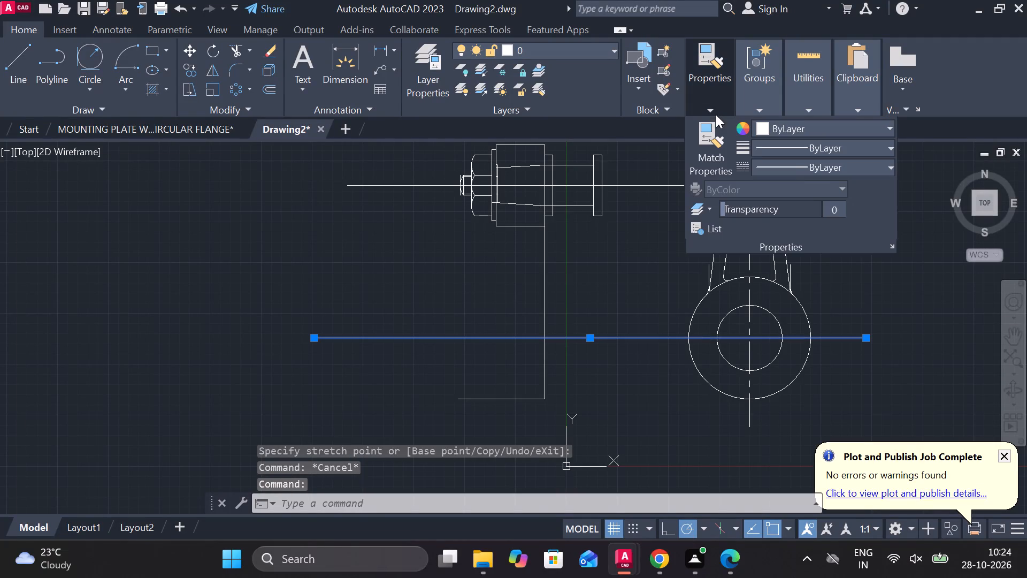
left_click(816, 168)
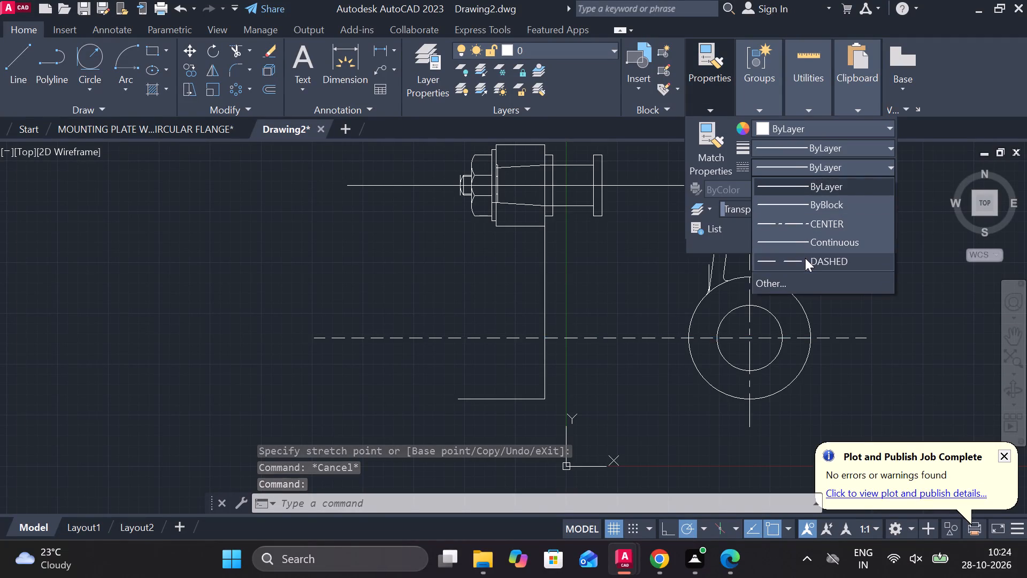
double_click(783, 225)
key("Escape")
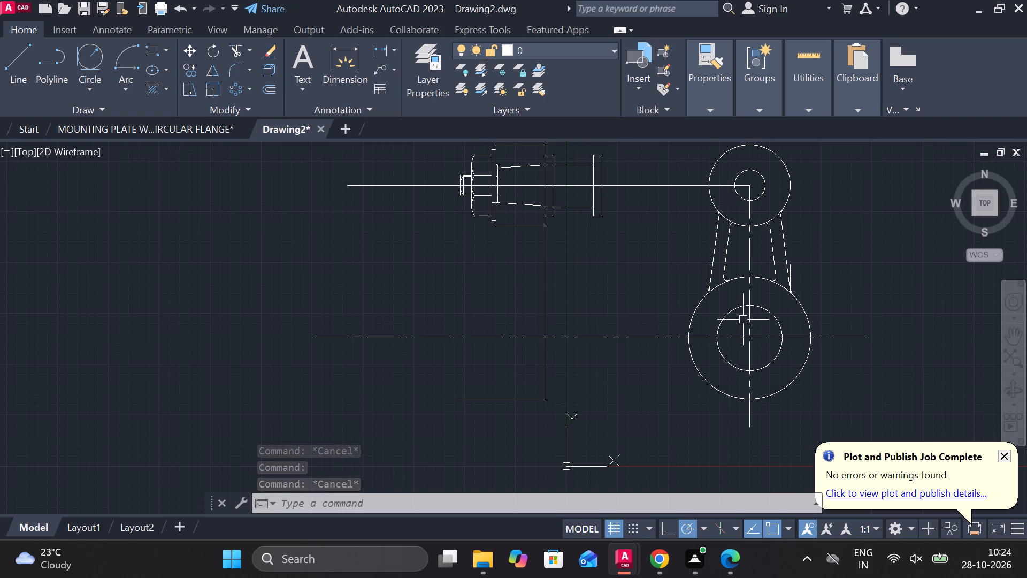
Draw a keyway rectangle 20 wide and about 16 high, centred on the vertical centreline, its top edge 8 above the large end's bore.
scroll(790, 312, "up", 2)
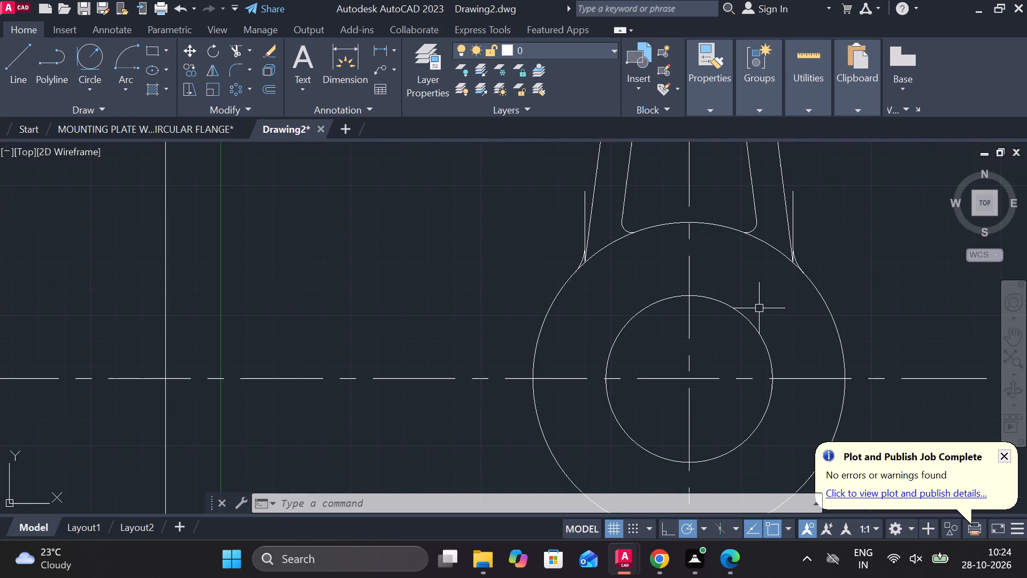
scroll(733, 289, "up", 1)
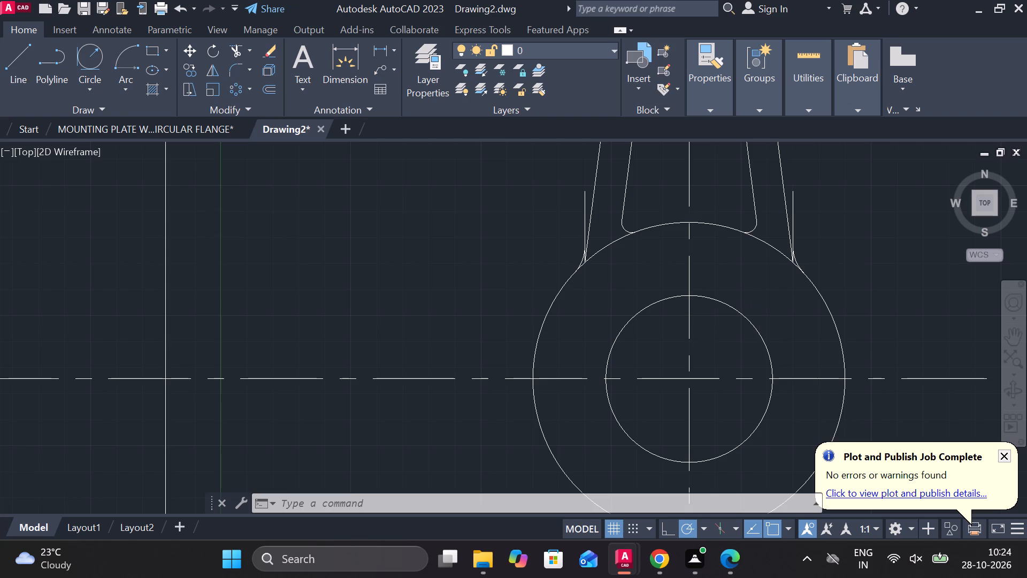
key("l")
key("Return")
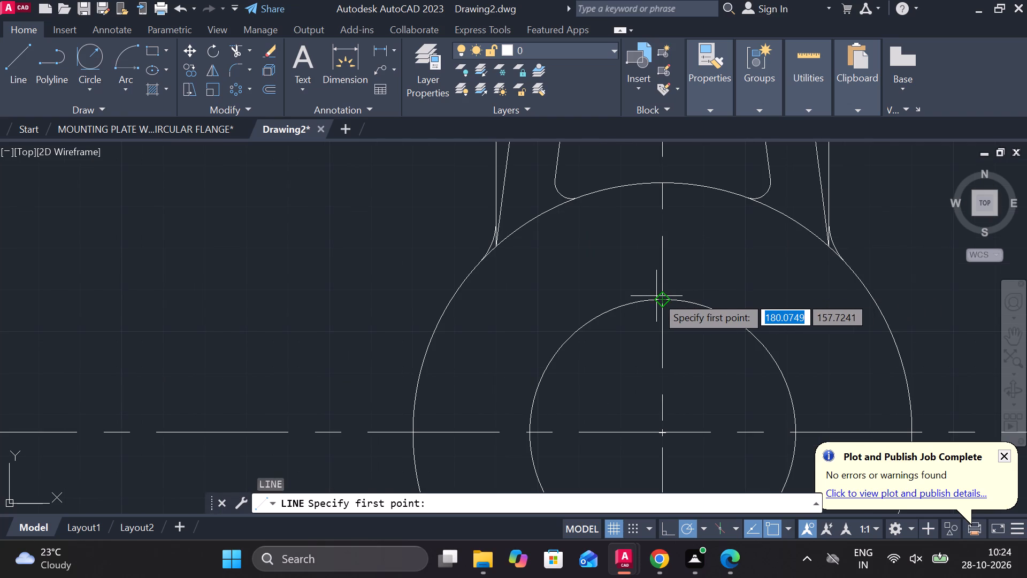
left_click(665, 298)
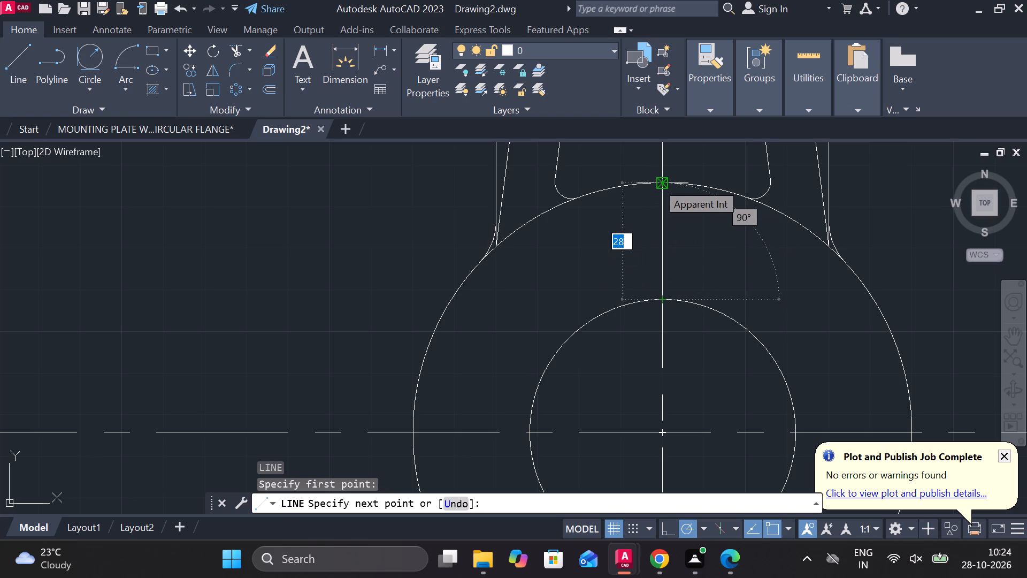
type("8")
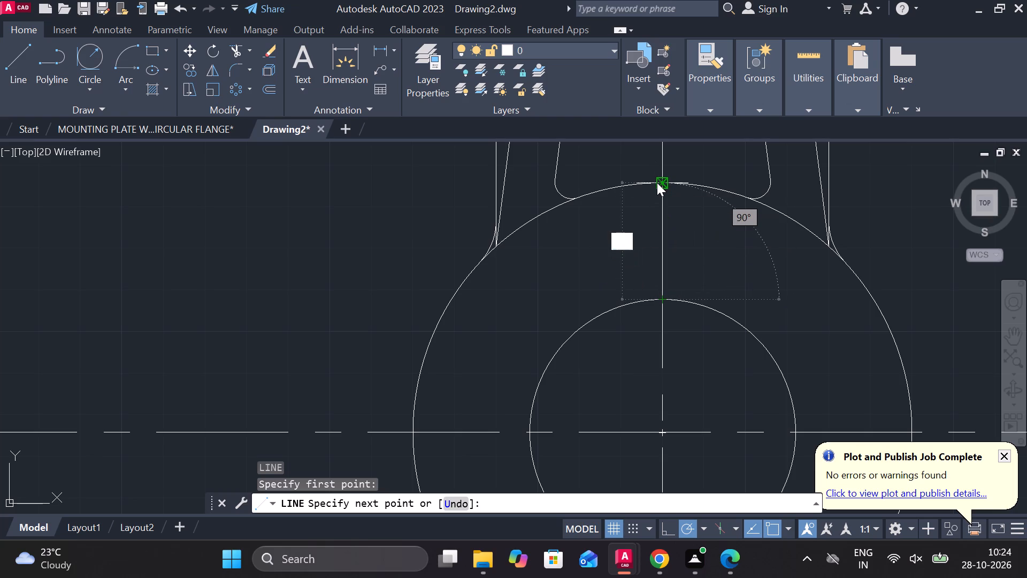
key("space")
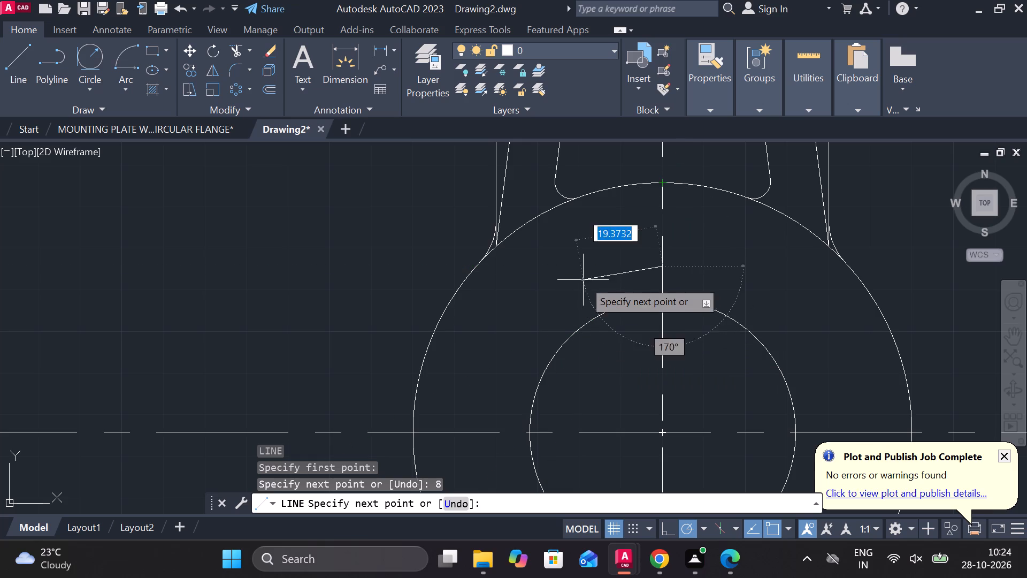
type("10")
key("Return")
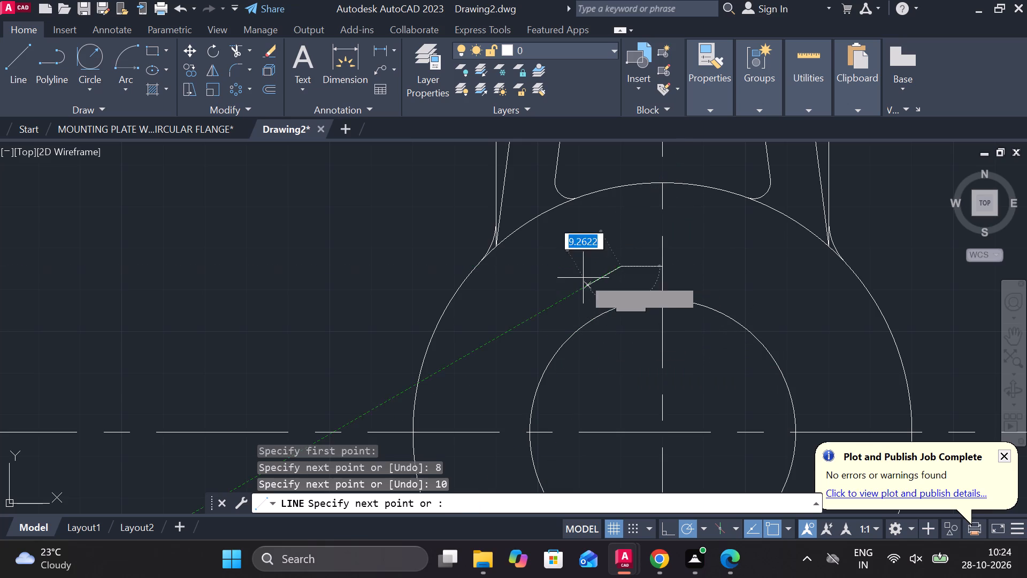
left_click(633, 334)
type("20")
key("Return")
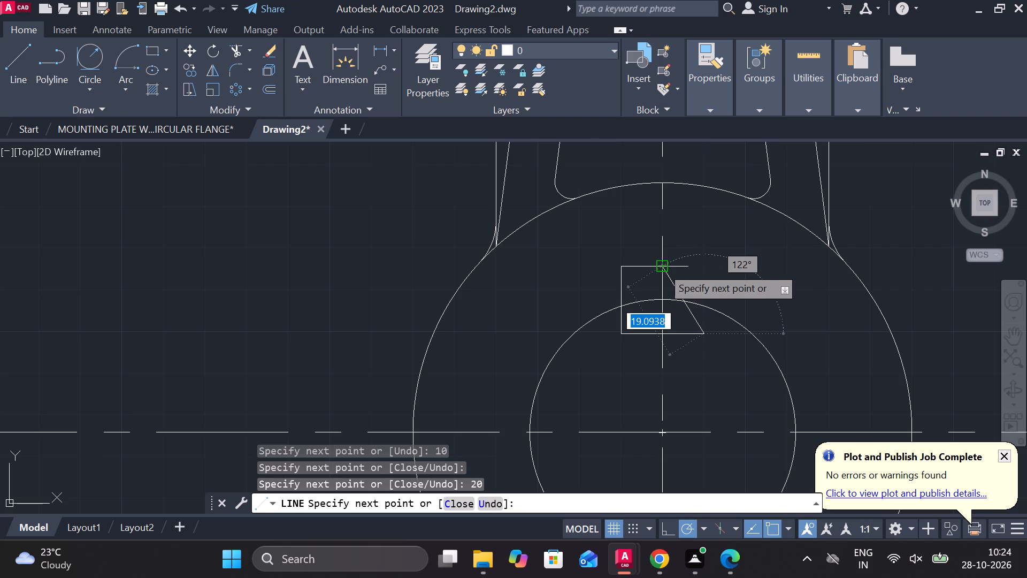
left_click(698, 263)
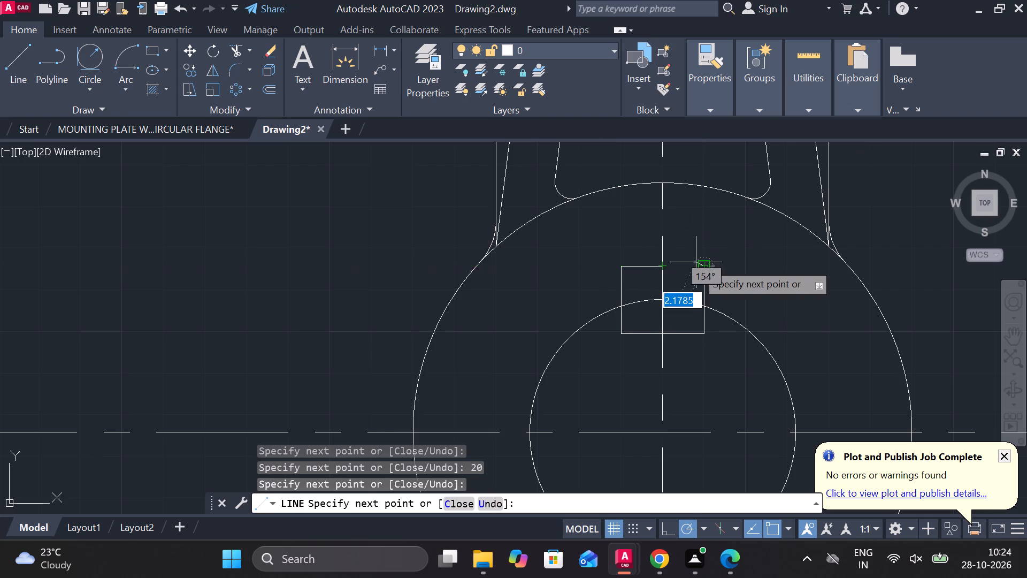
scroll(696, 262, "up", 2)
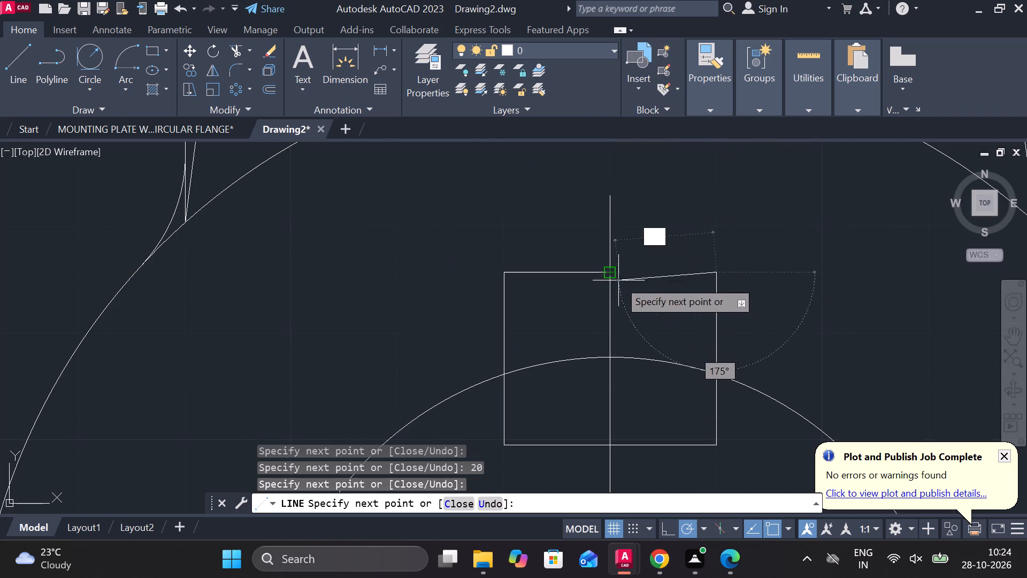
left_click(606, 272)
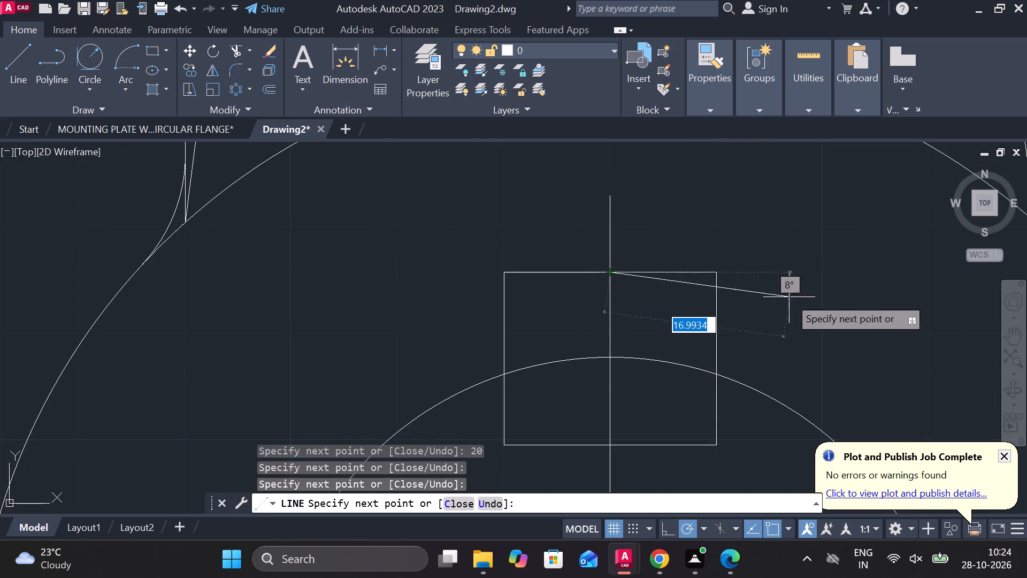
key("Escape")
Trim the keyway's lines inside the bore and the bore arc between its sides to leave an open keyway notch.
type("tr")
key("space")
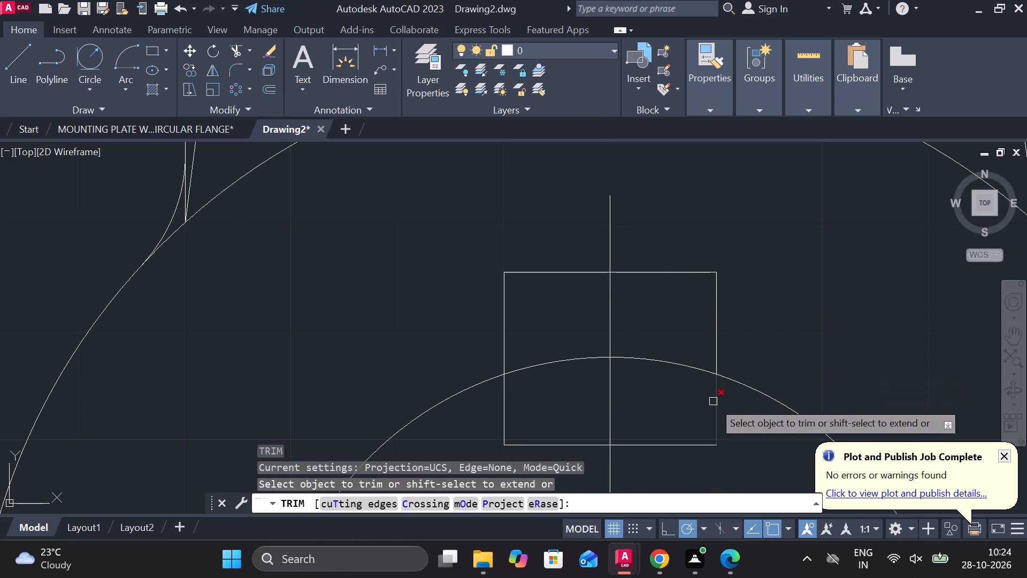
left_click(715, 405)
double_click(701, 443)
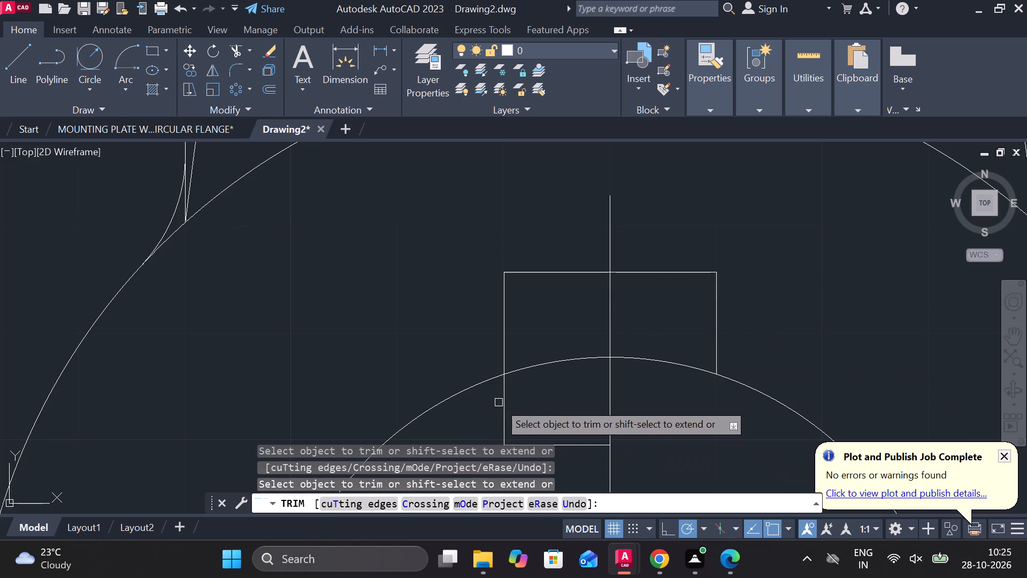
left_click(499, 402)
middle_click_drag(522, 404, 539, 323)
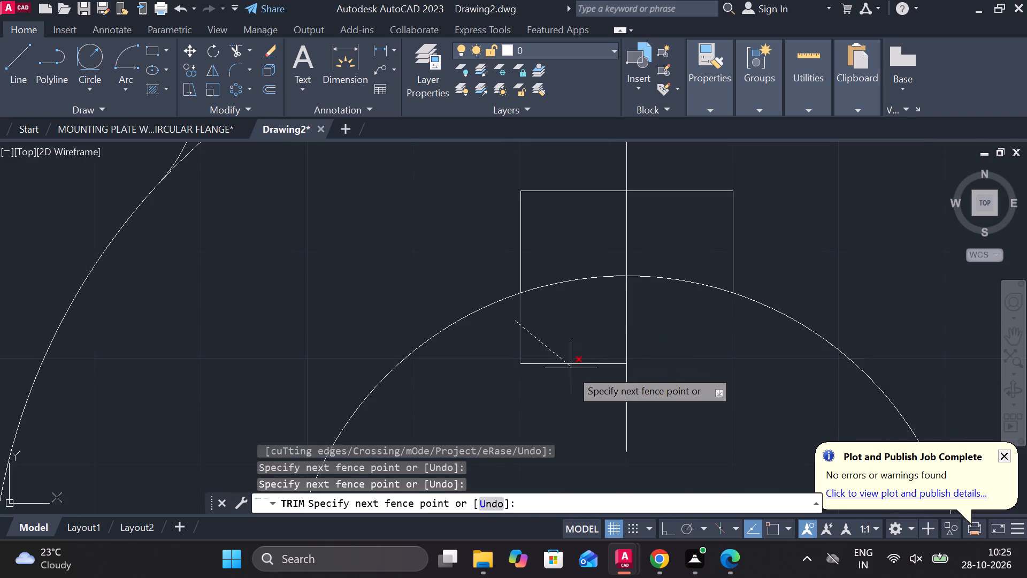
left_click(572, 375)
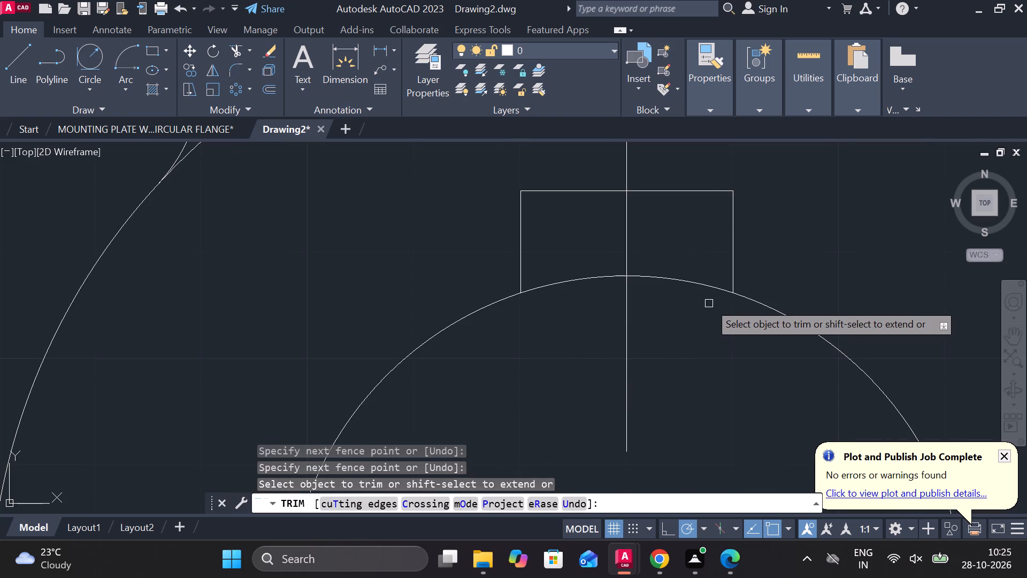
left_click(702, 281)
left_click(595, 276)
scroll(595, 276, "down", 2)
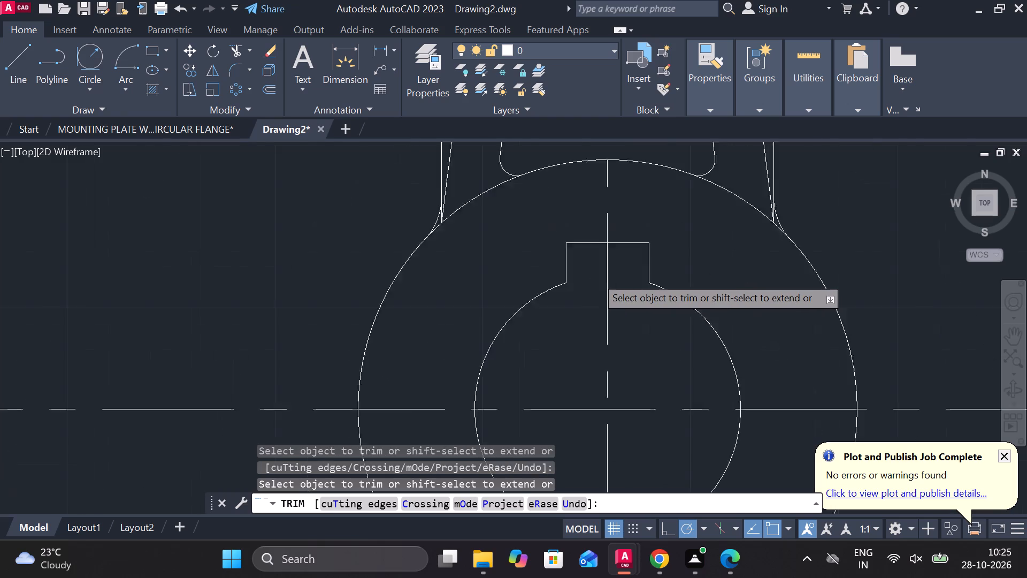
scroll(595, 276, "down", 1)
key("Escape")
Project a horizontal line from the keyway's top corner across and beyond the side view.
scroll(672, 268, "down", 1)
key("l")
key("Return")
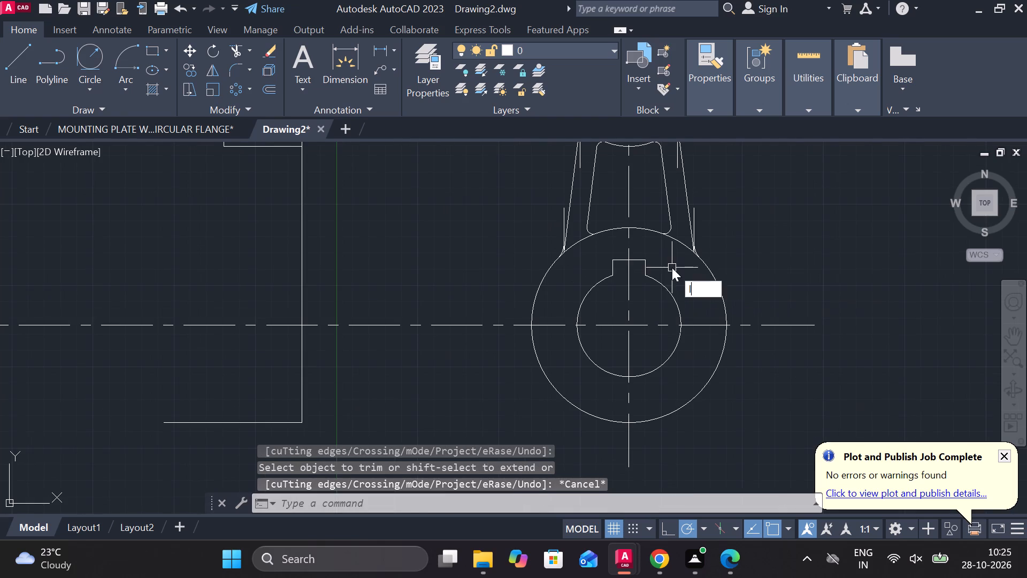
left_click(616, 264)
middle_click_drag(292, 270, 316, 273)
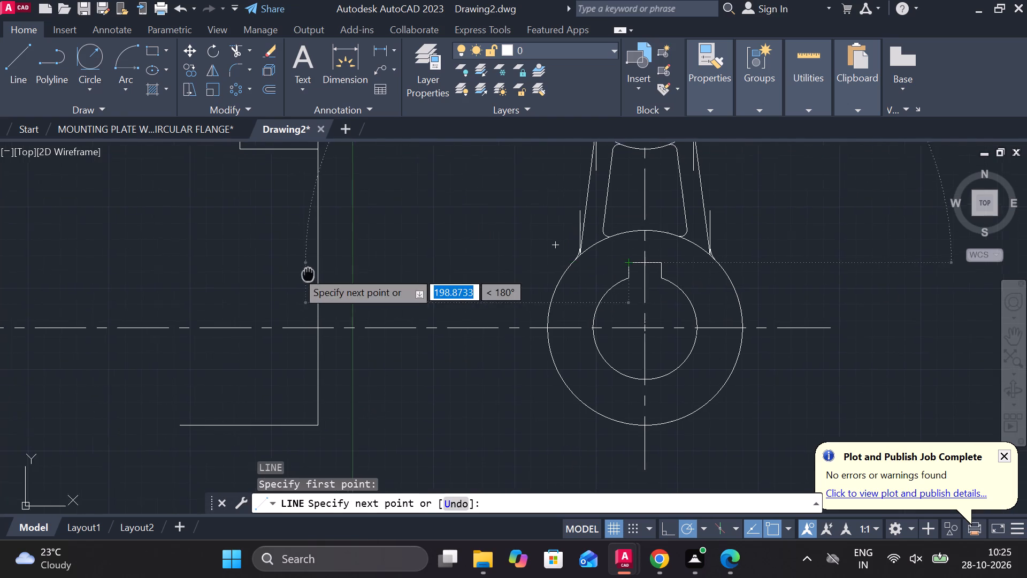
middle_click_drag(316, 273, 471, 278)
left_click(298, 275)
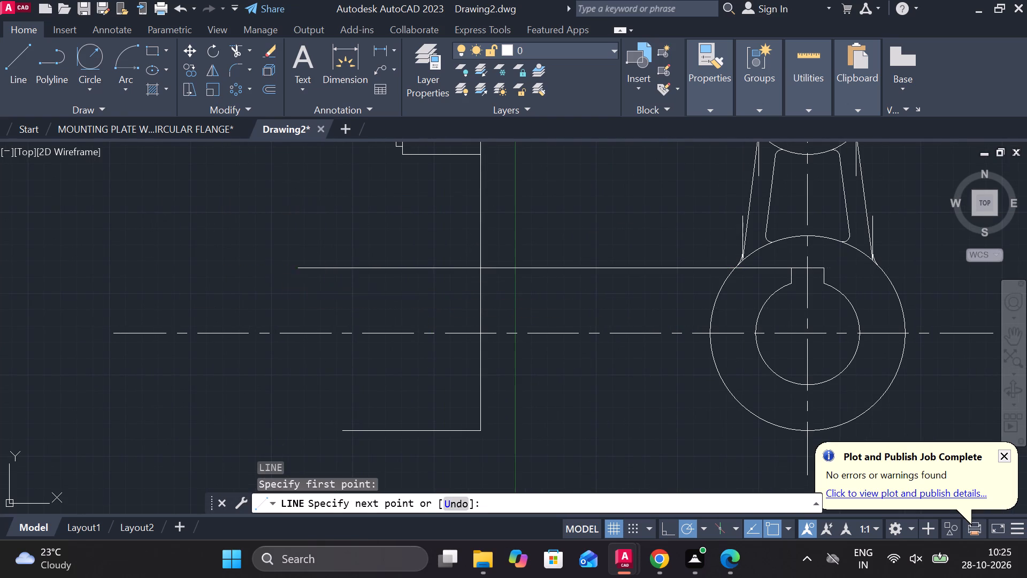
key("Escape")
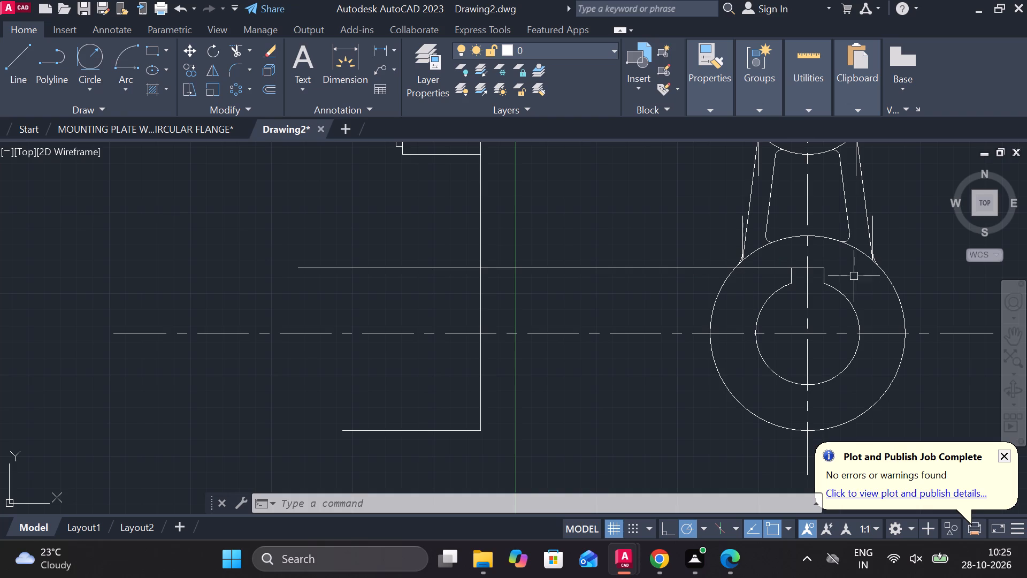
Project a horizontal line from the top of the large outer circle across and beyond the side view.
key("l")
key("Return")
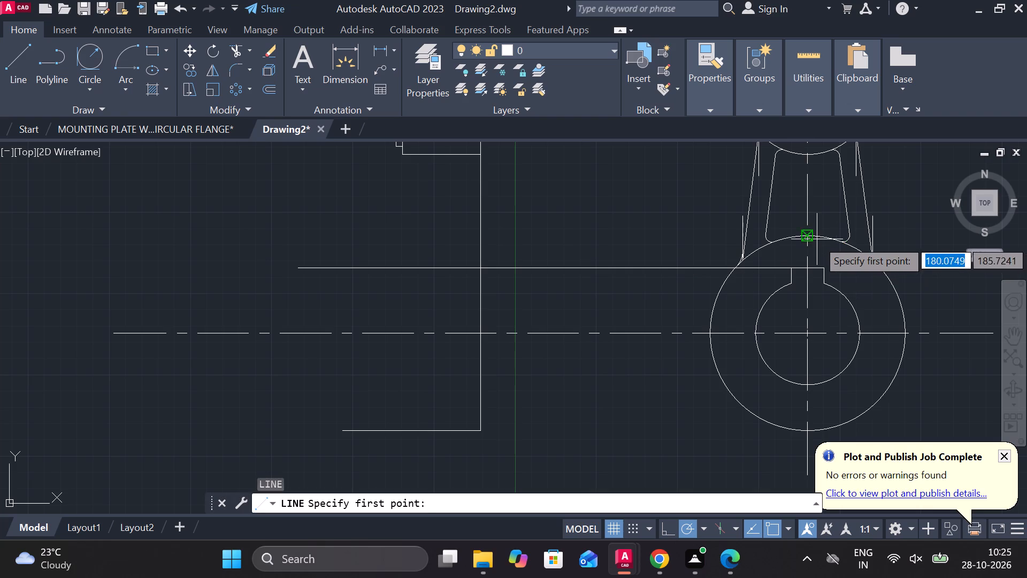
left_click(810, 238)
left_click(247, 231)
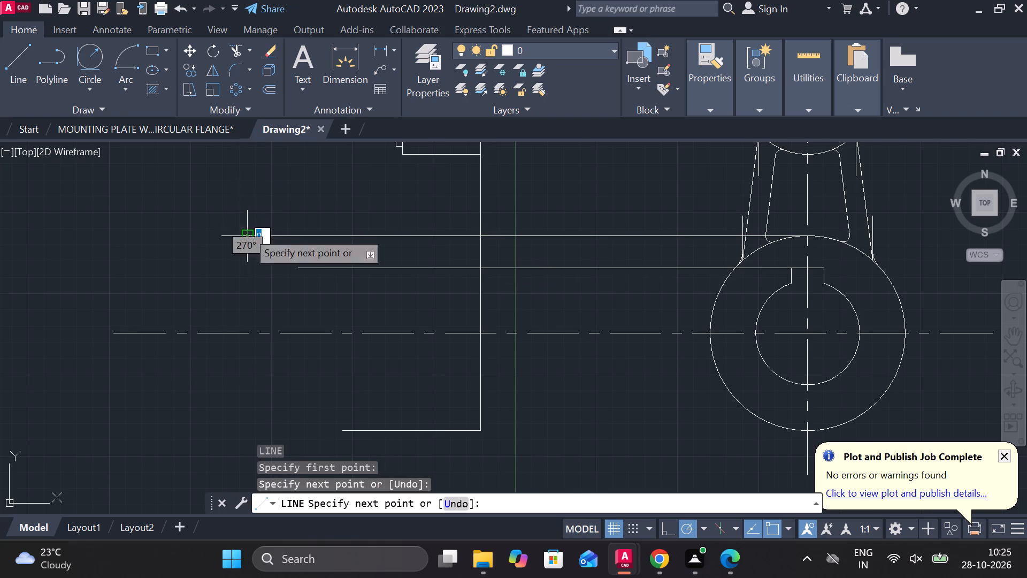
key("Escape")
Draw the large end's outer side-view edge from the bottom line up to the top projection, plus a sloped line to the upper boss's lower corner.
key("l")
key("Return")
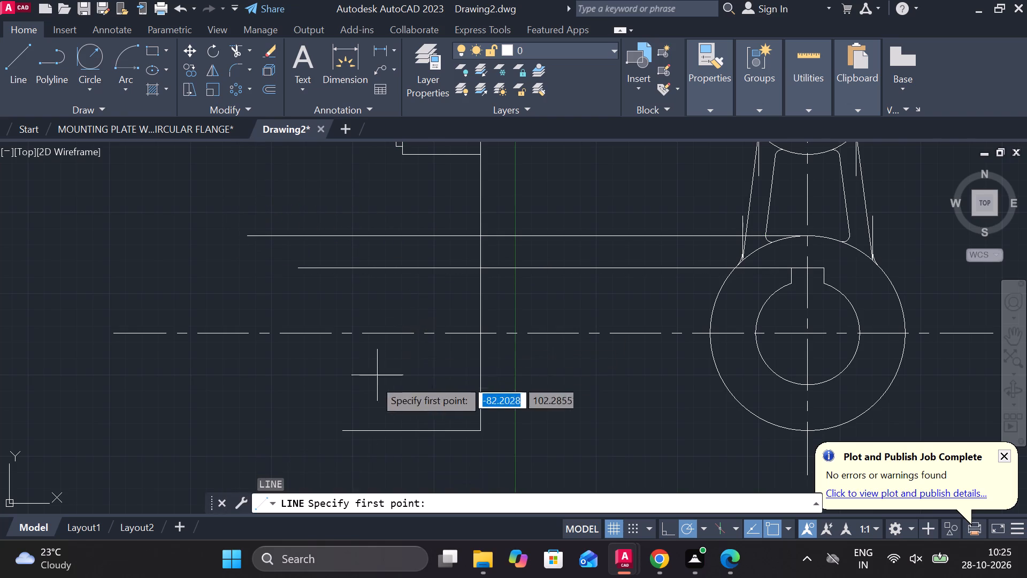
left_click(346, 425)
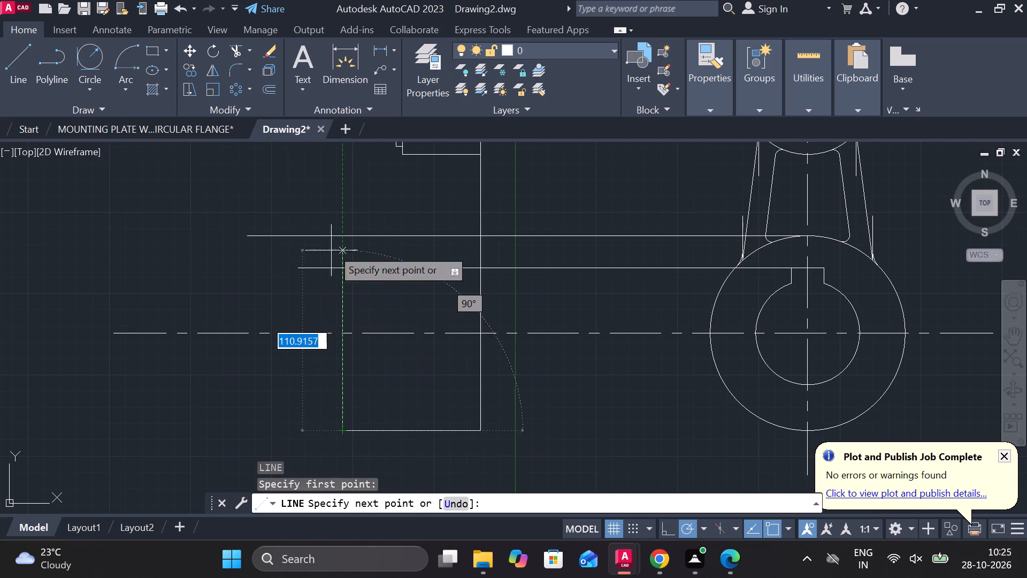
left_click(336, 235)
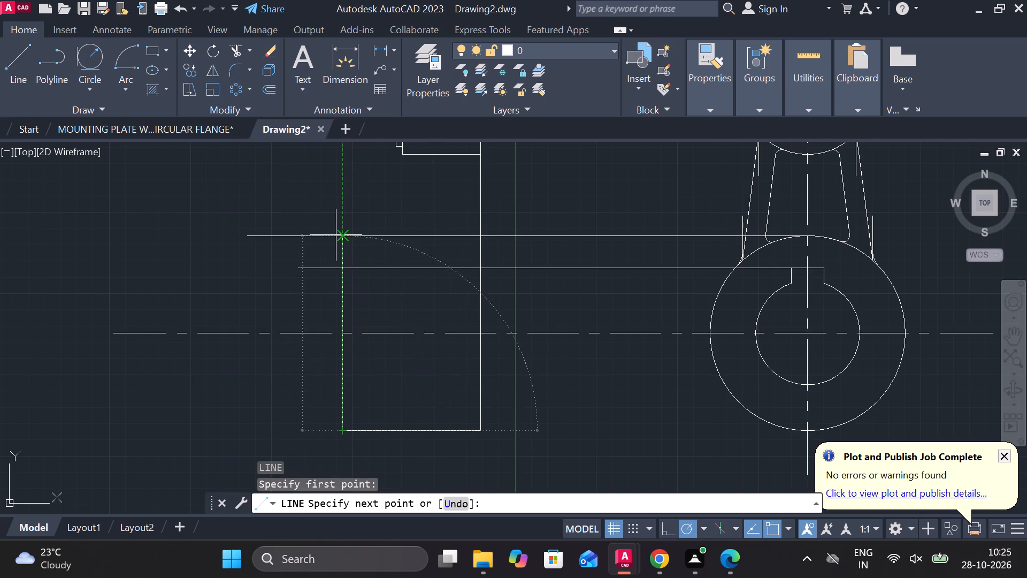
left_click(398, 155)
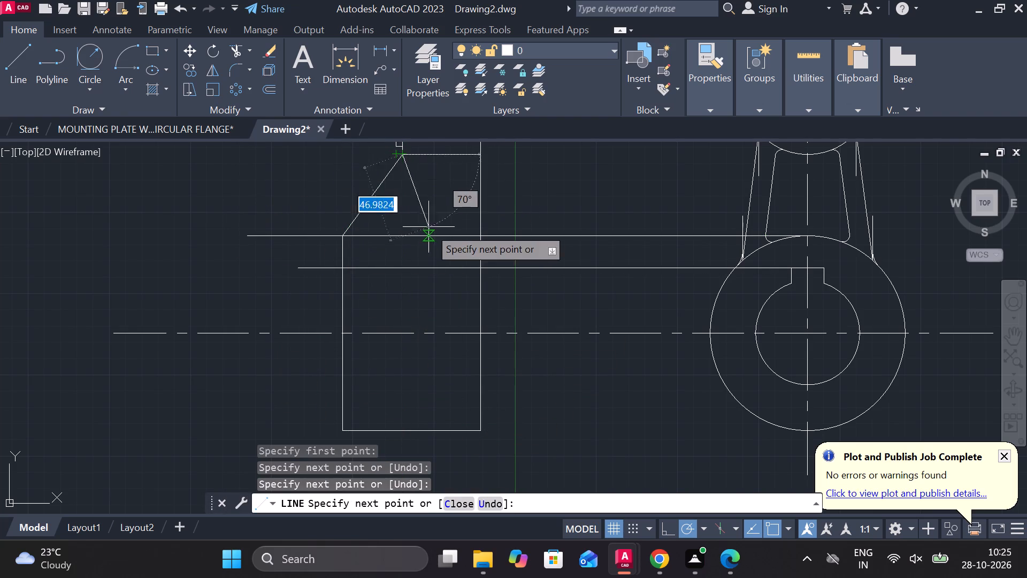
key("Escape")
Trim the upper projection's outer overhang and the keyway projection between the views, then erase its leftover inside the large circle.
type("tr")
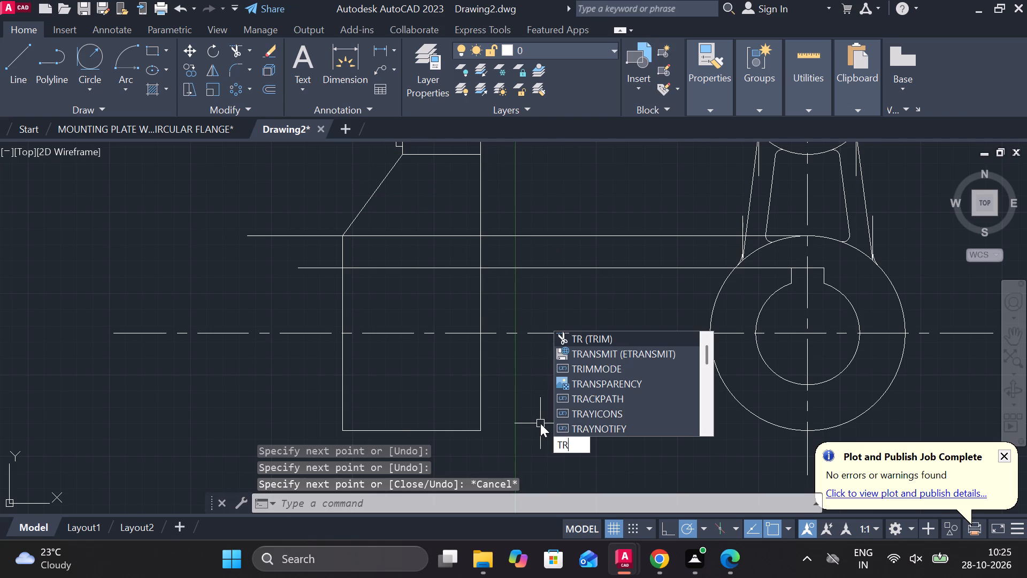
key("space")
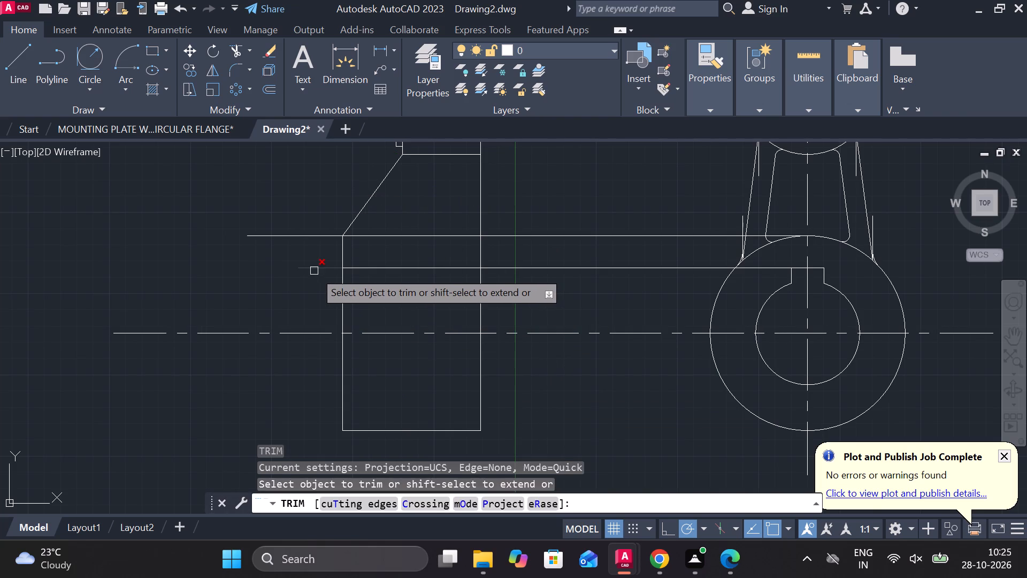
left_click(289, 234)
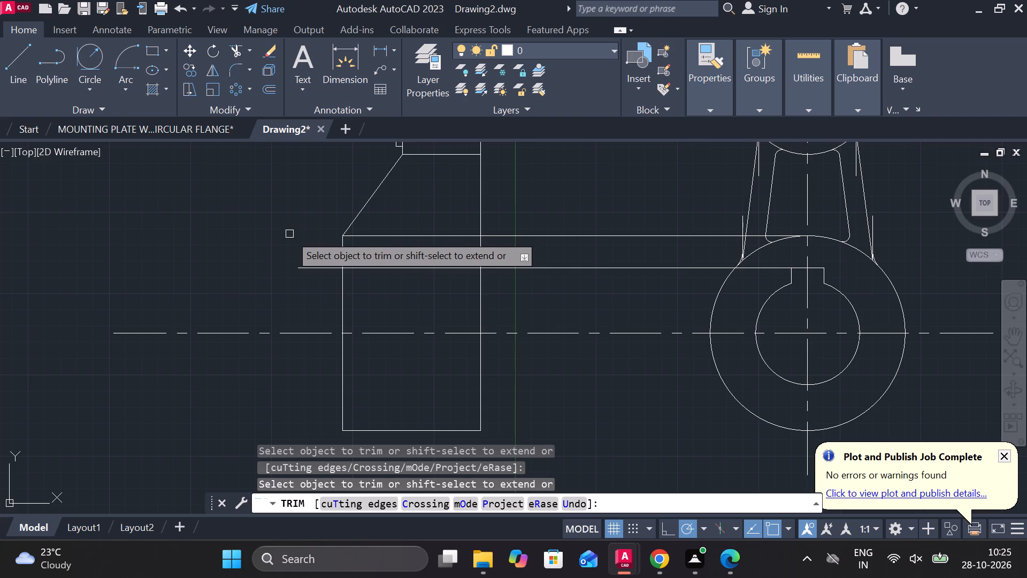
left_click(515, 270)
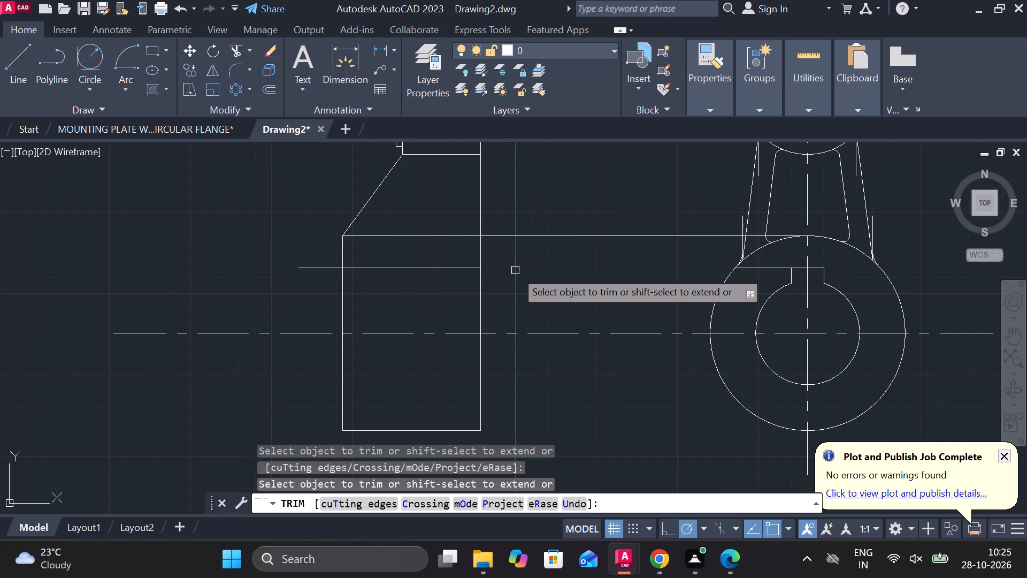
key("grave")
key("Escape")
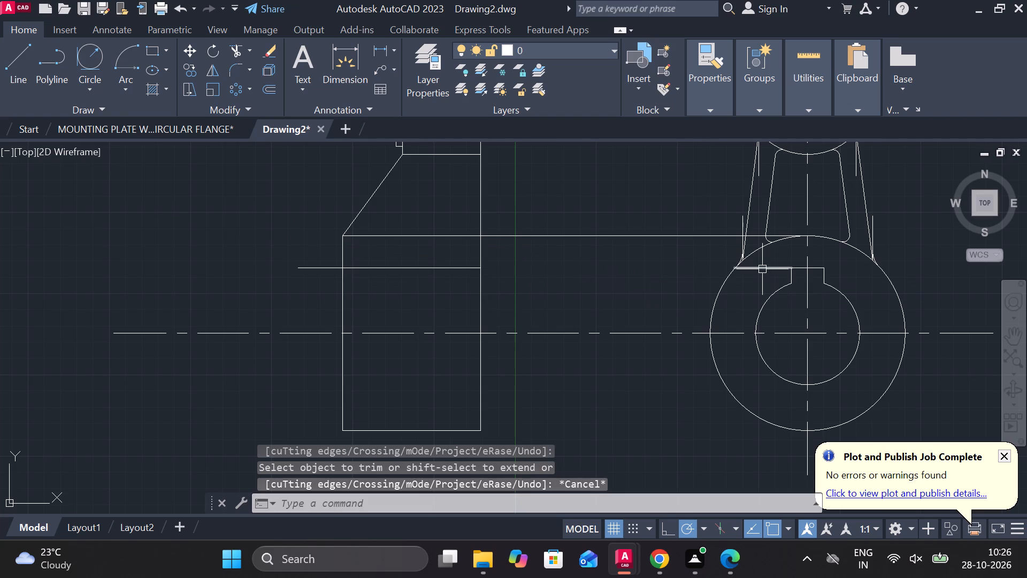
left_click(763, 269)
type("e")
key("space")
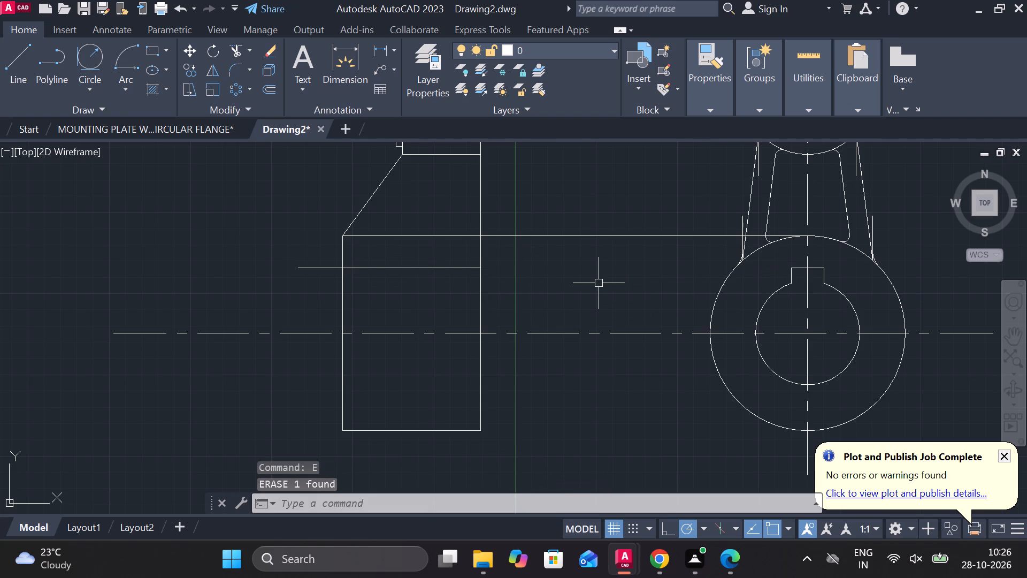
Trim the large circle's top projection between the two views and erase the leftover piece beside the front view's circle.
key("t")
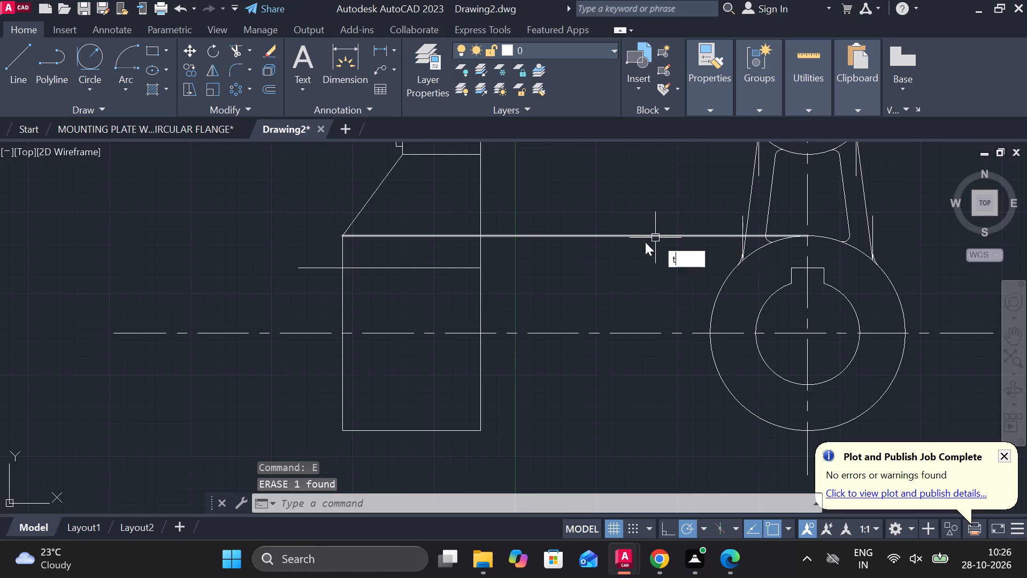
key("r")
key("space")
left_click_drag(625, 220, 624, 267)
key("Escape")
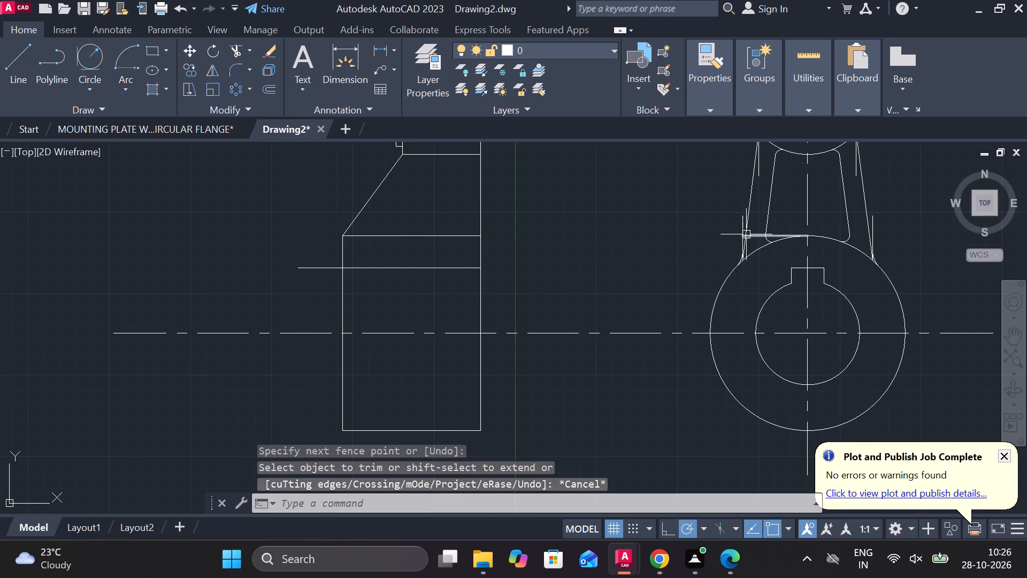
left_click(748, 234)
type("e")
key("space")
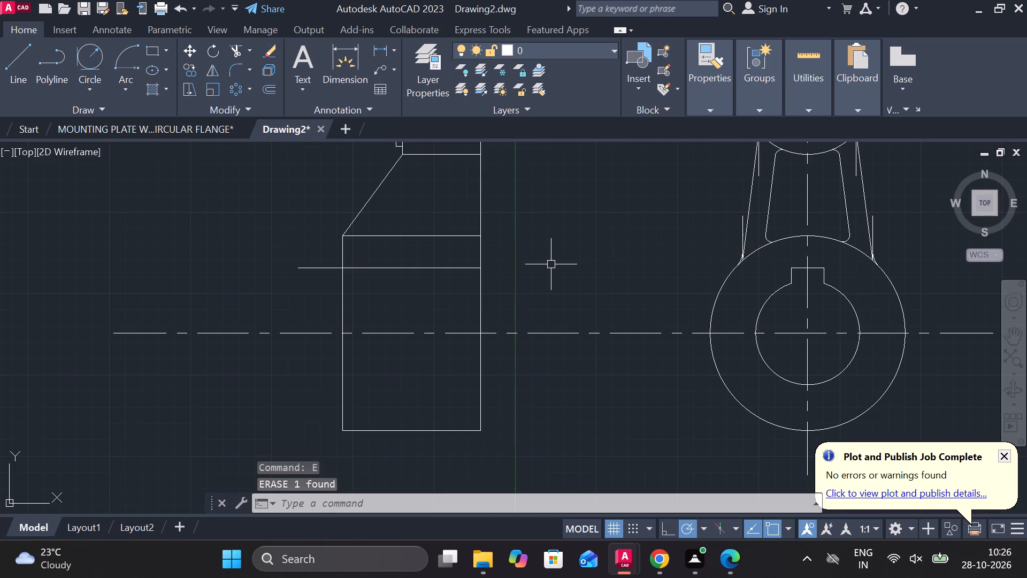
Draw a 50-unit vertical line along the side view's straight back edge, from the upper boss's lower line to the large end's top line.
middle_click_drag(566, 273, 592, 320)
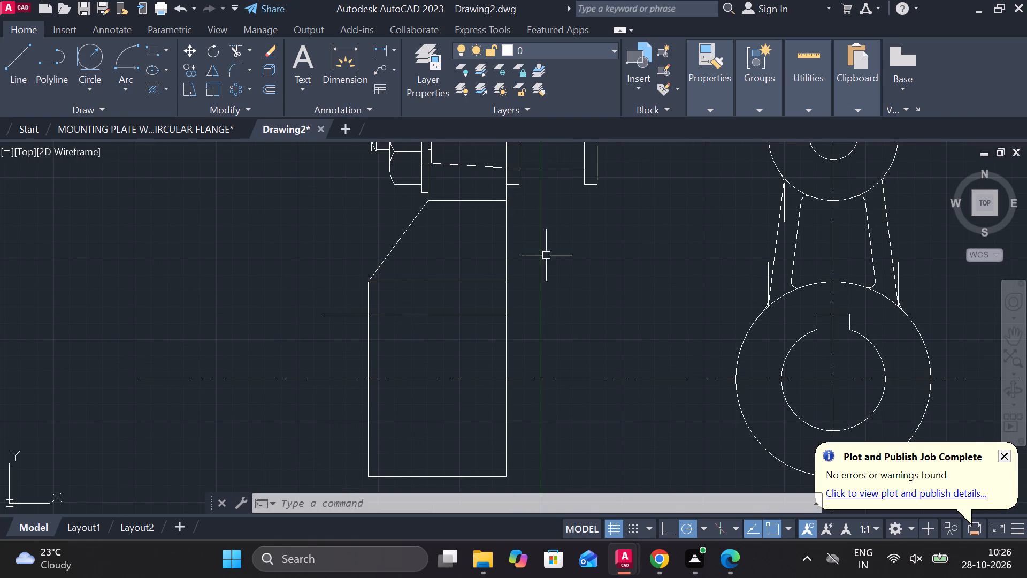
left_click(509, 236)
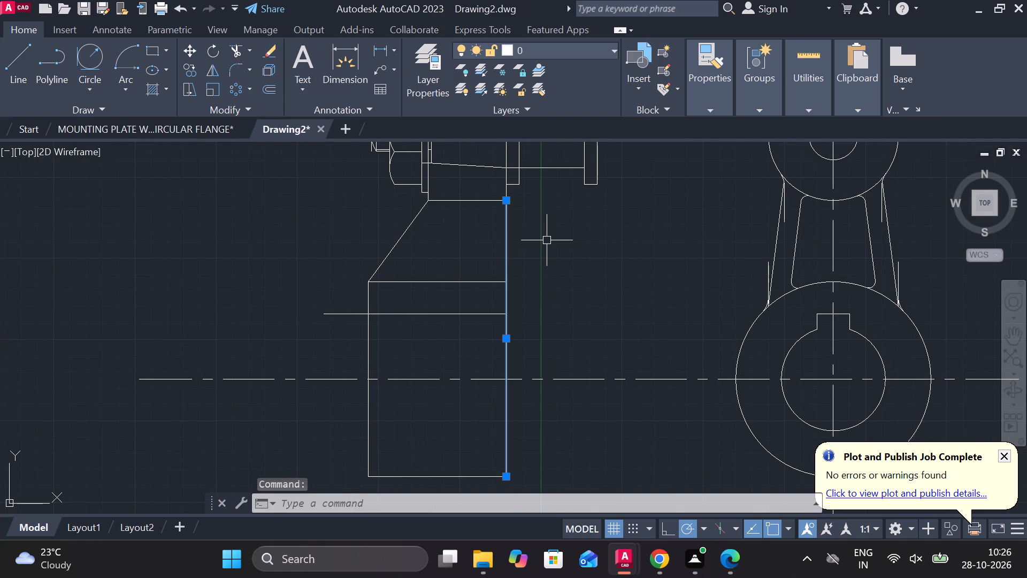
key("Escape")
key("l")
key("Return")
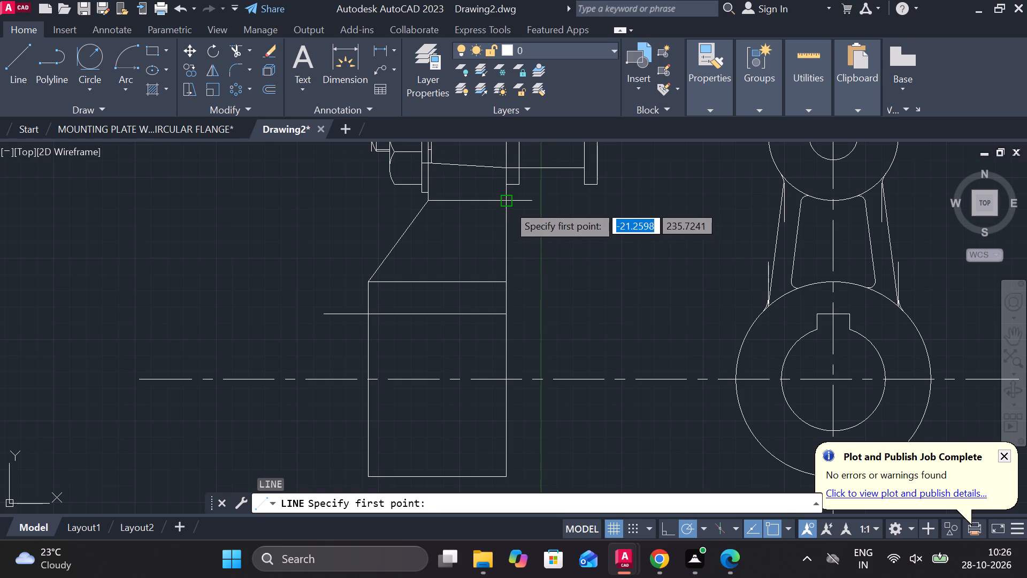
left_click(508, 204)
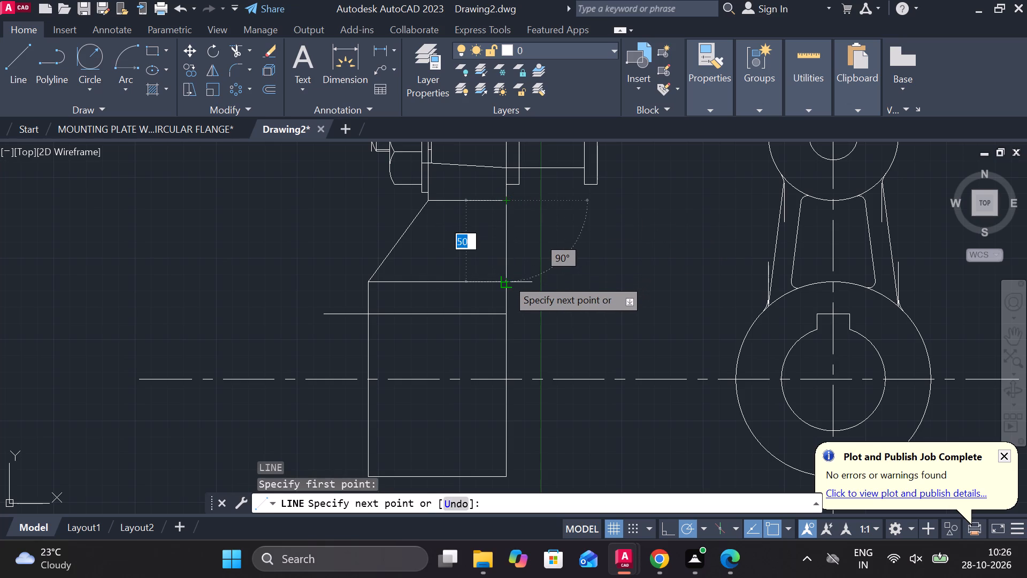
left_click(507, 278)
key("Escape")
Offset the short vertical back-edge line 25 units into the side view's web.
left_click(508, 234)
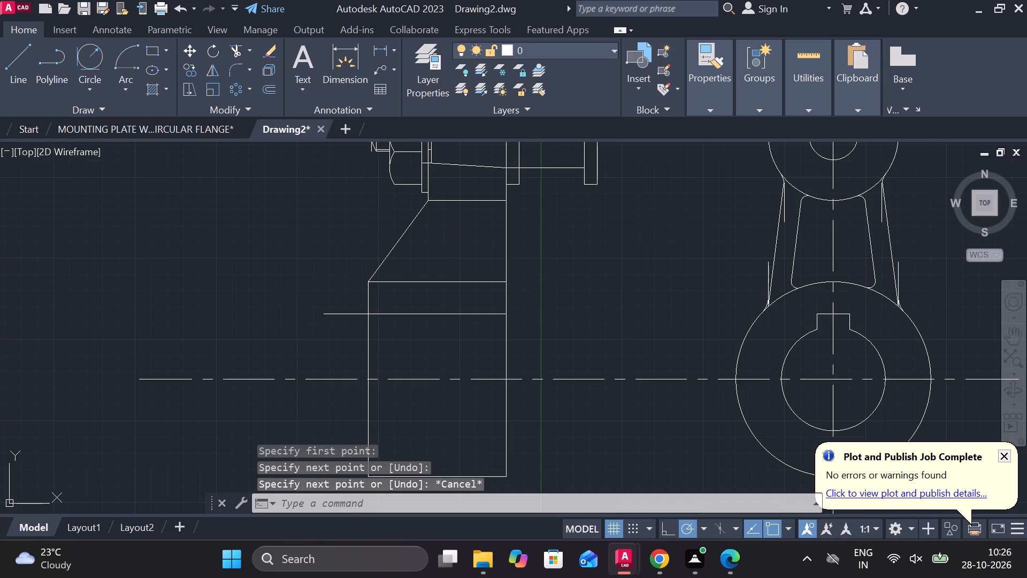
key("o")
key("Return")
key("Return")
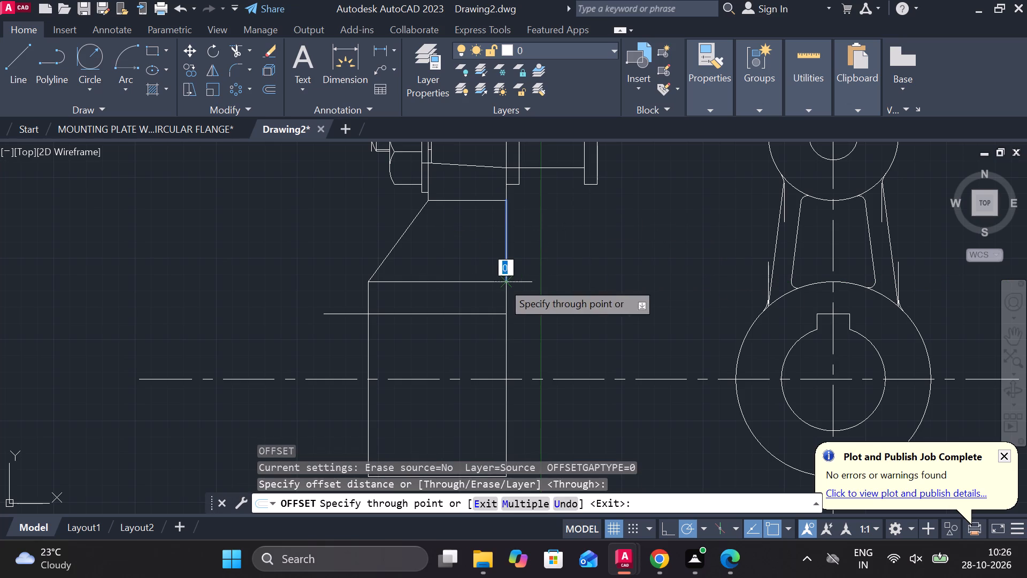
type("25")
key("space")
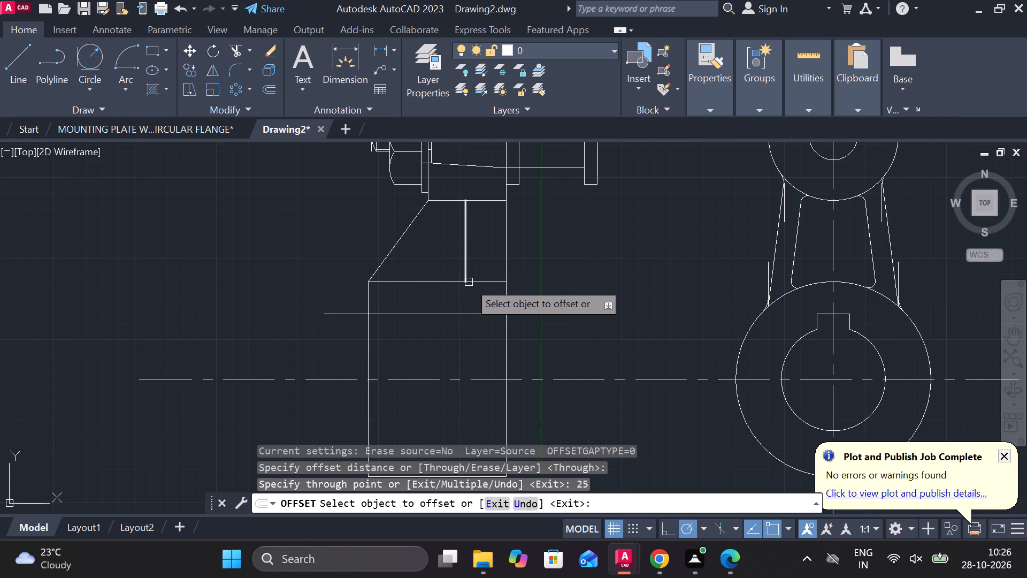
key("Escape")
Trim the large end's top line, the boss's lower line and the overlapping back-edge segment on the back-edge side of the offset line.
type("tr")
key("space")
left_click(487, 279)
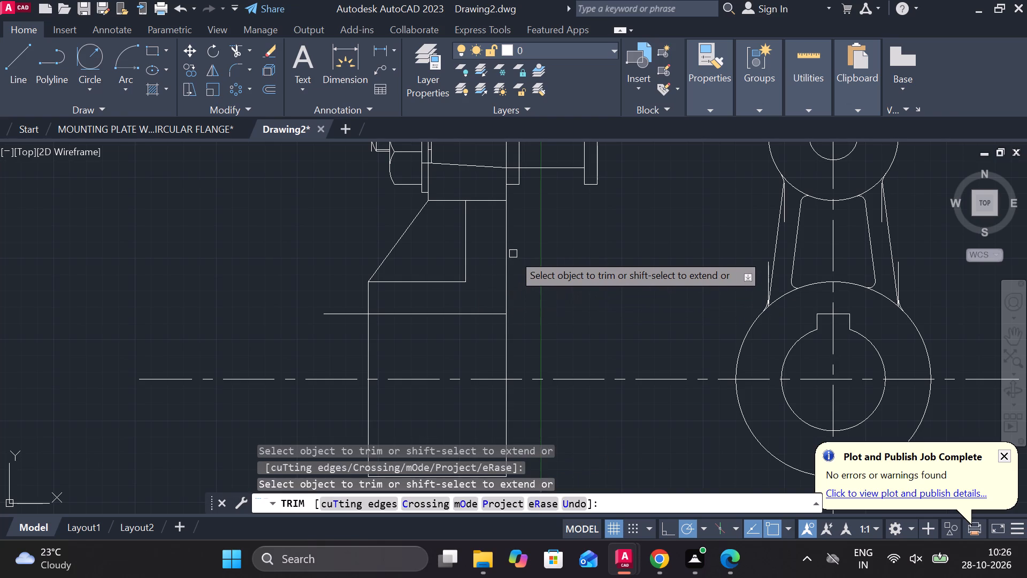
left_click(508, 241)
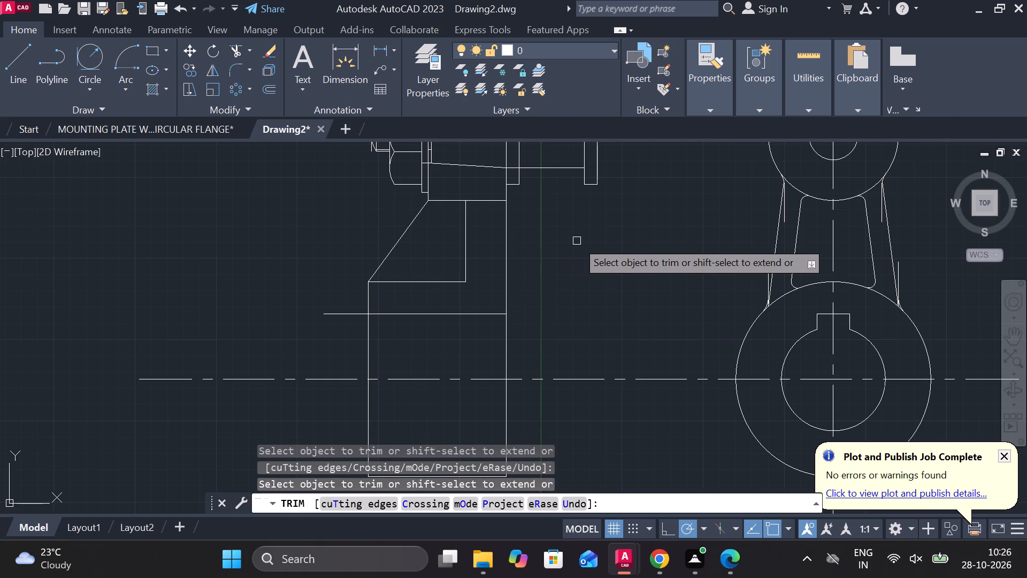
left_click(479, 197)
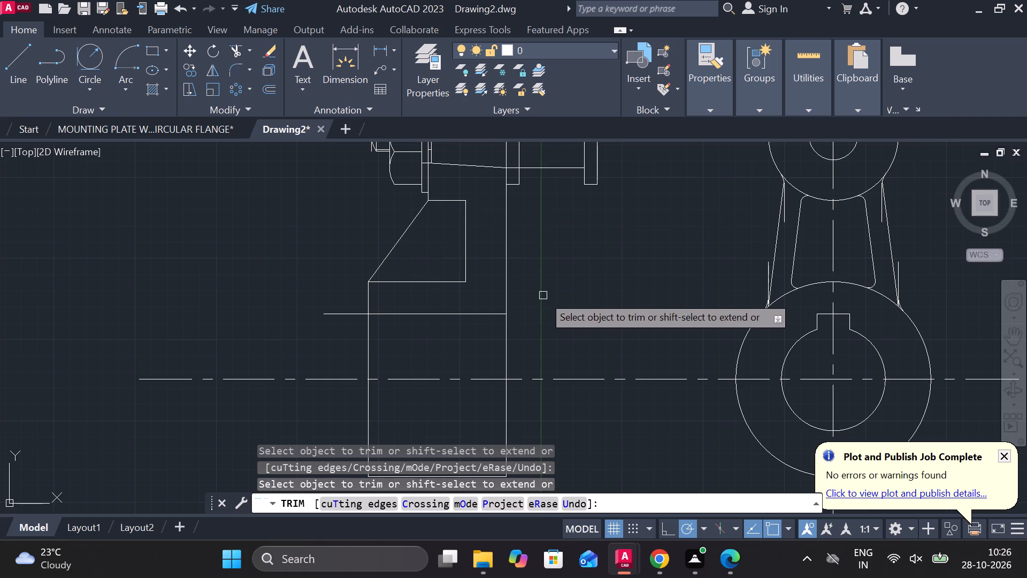
Trim the keyway projection's overhang beyond the side view's outer edge.
middle_click_drag(543, 295, 553, 243)
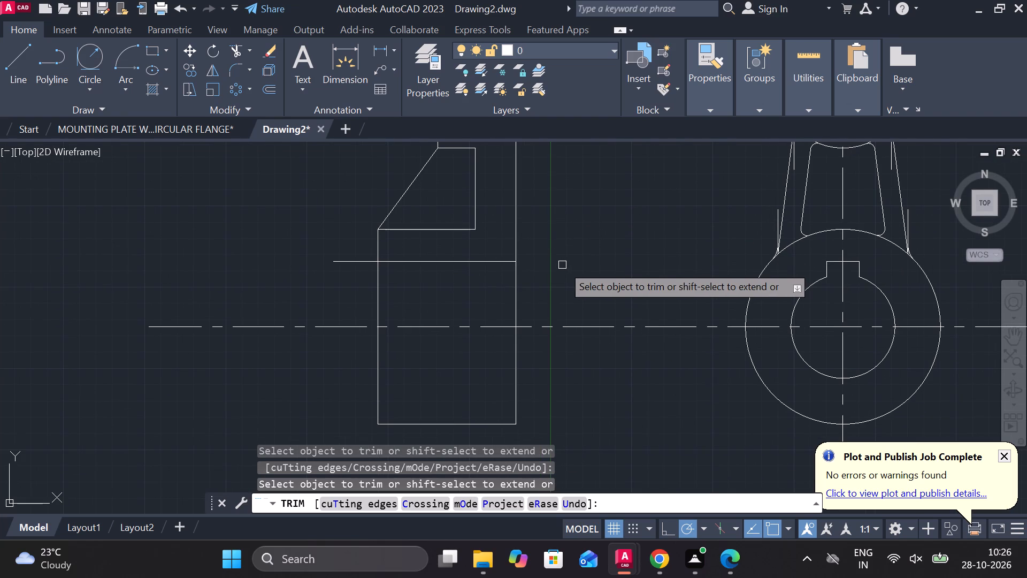
left_click(352, 261)
key("Escape")
key("space")
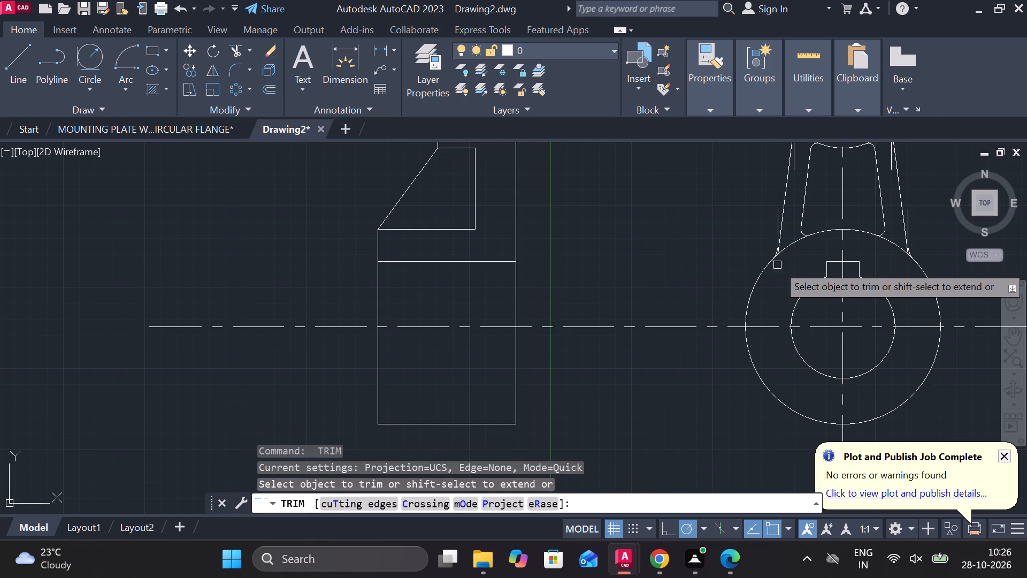
key("Escape")
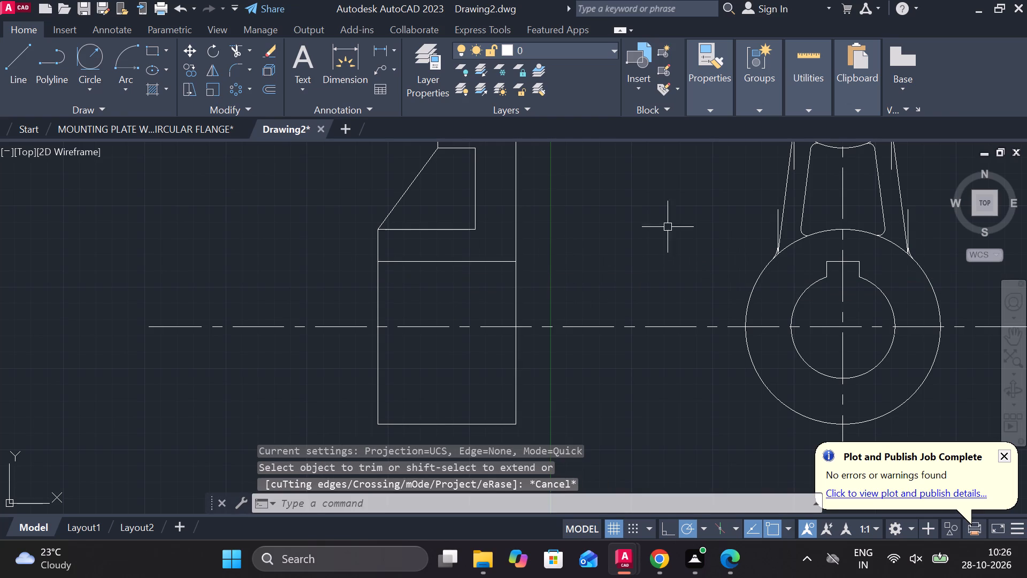
Project a horizontal line from the keyway side's intersection with the bore across and beyond the side view.
left_click(450, 257)
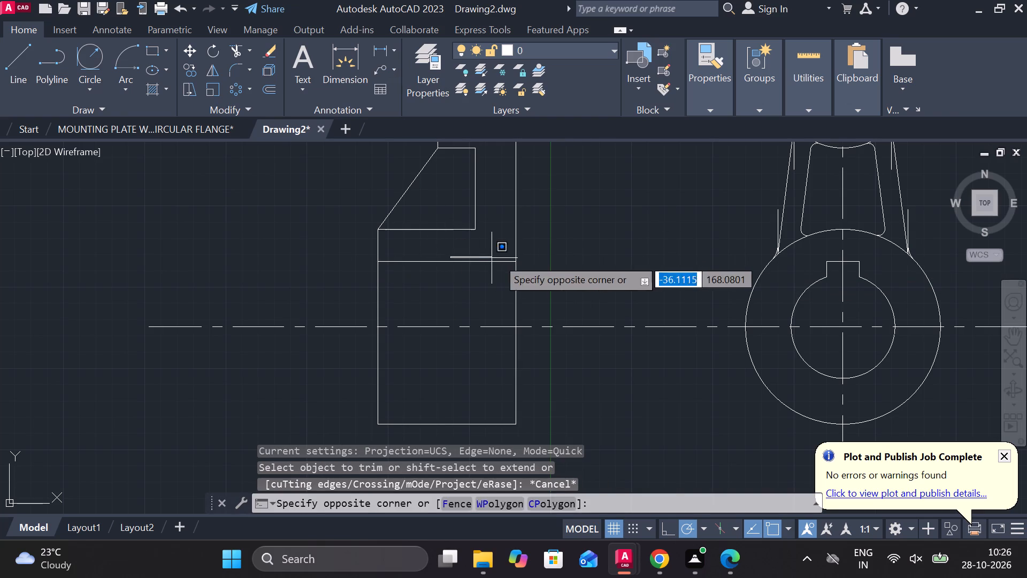
key("Escape")
key("l")
key("Return")
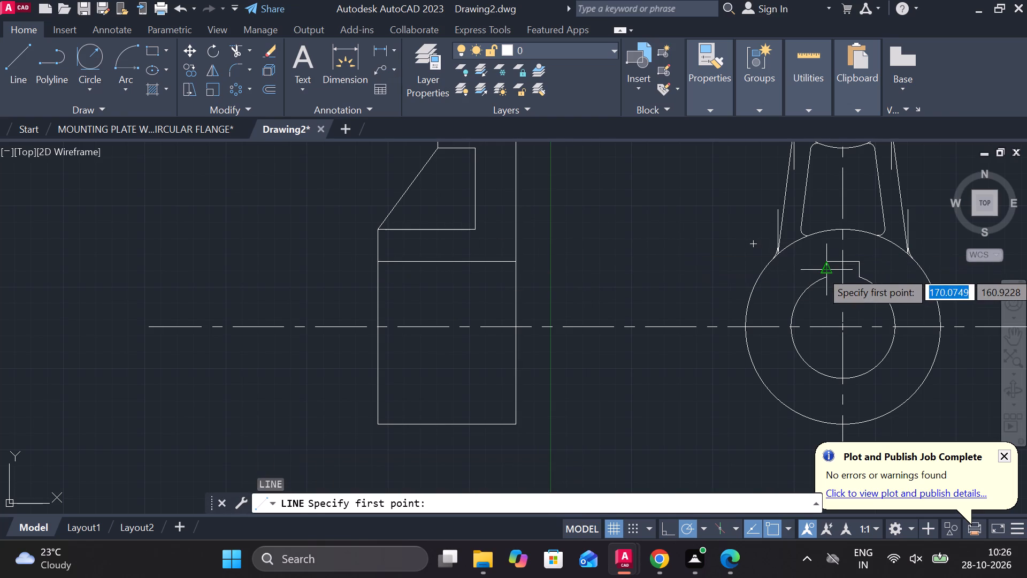
left_click(828, 278)
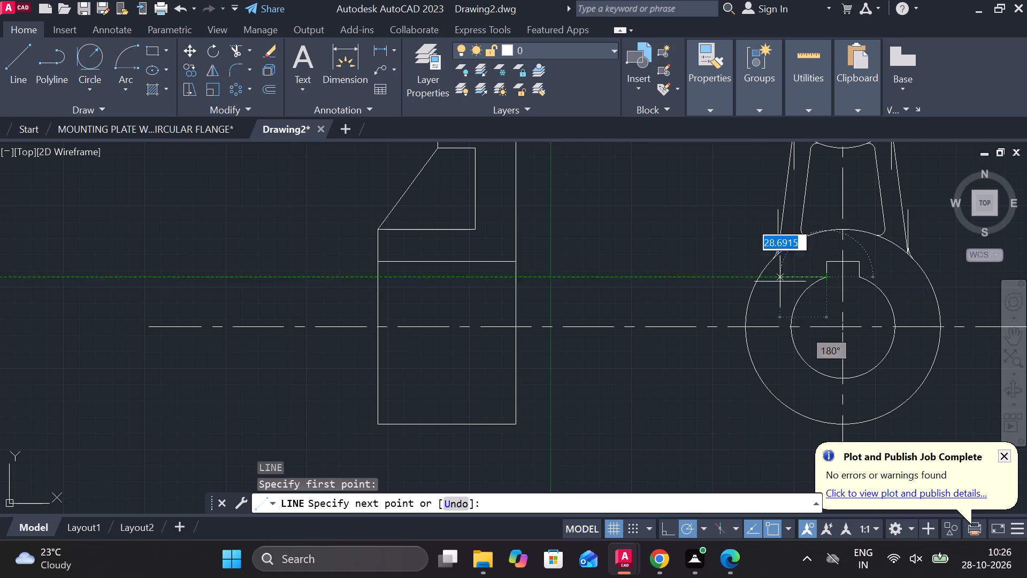
left_click(268, 282)
key("Escape")
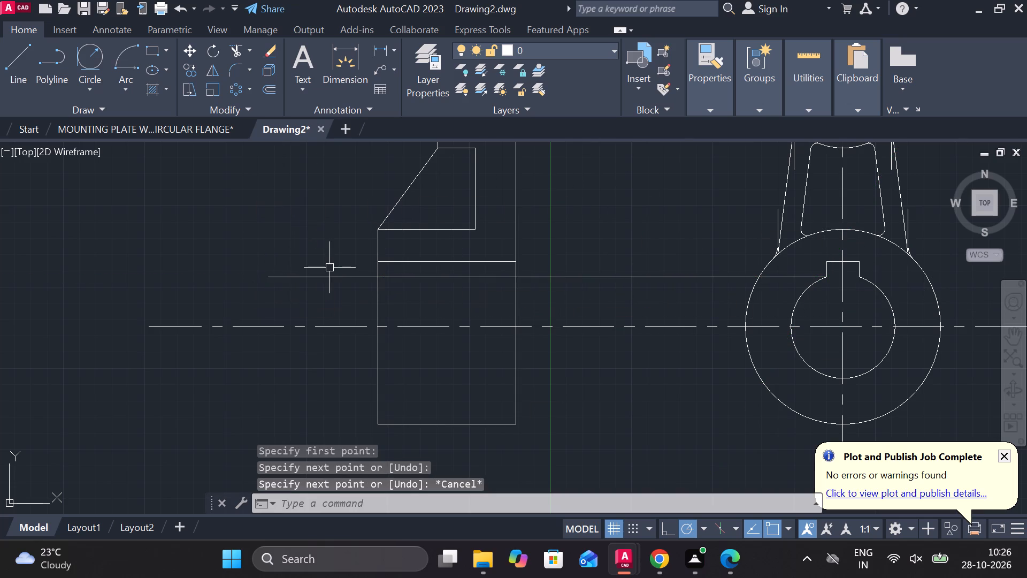
Trim the bore-intersection projection outside the side view and between the views, and erase its leftover inside the large circle.
type("tr")
key("space")
left_click_drag(332, 252, 332, 305)
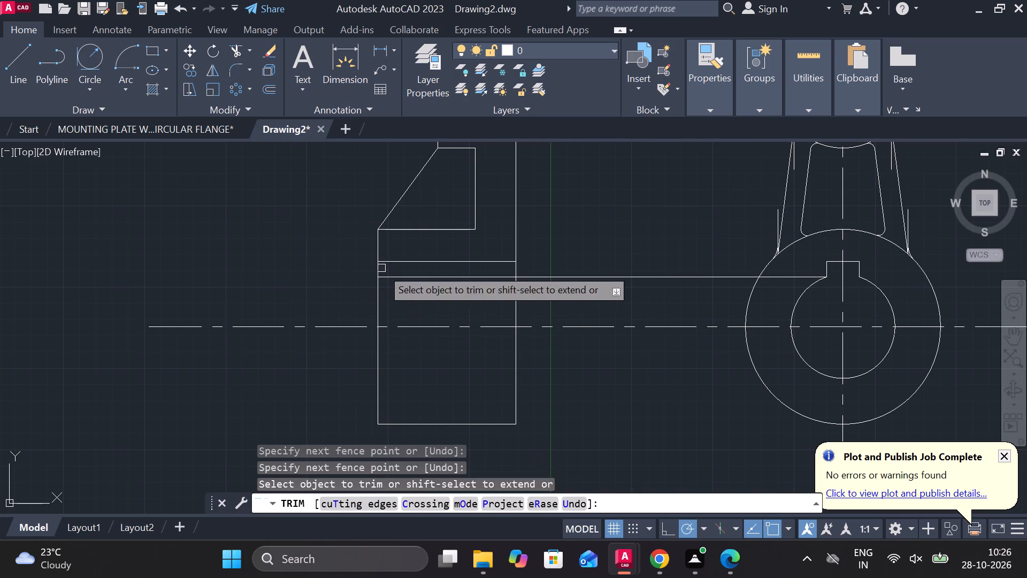
left_click_drag(600, 257, 592, 313)
key("Escape")
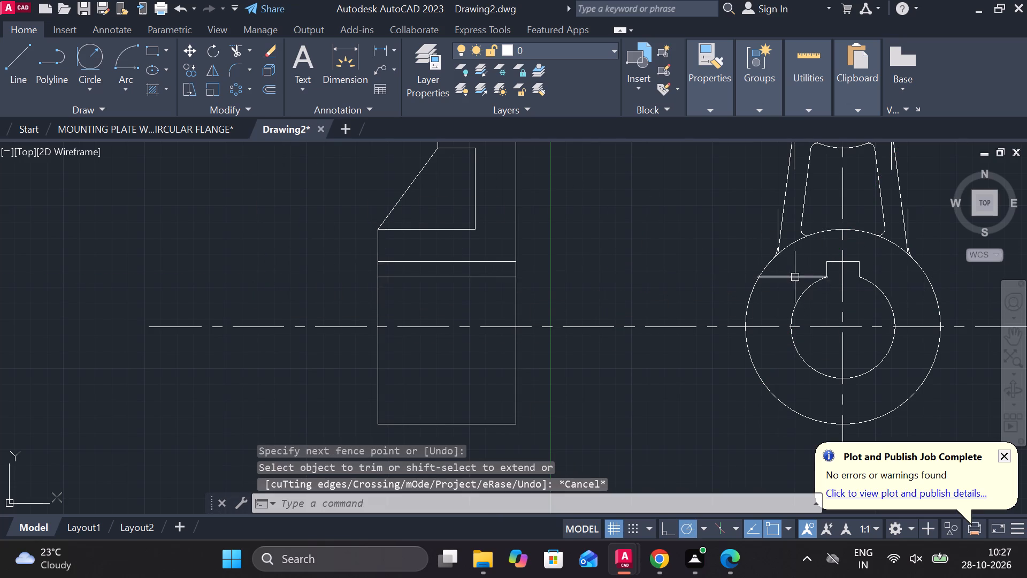
left_click(794, 277)
key("e")
key("space")
Stretch the upper horizontal axis line from the small end's centre out past its outer circle.
scroll(429, 310, "down", 2)
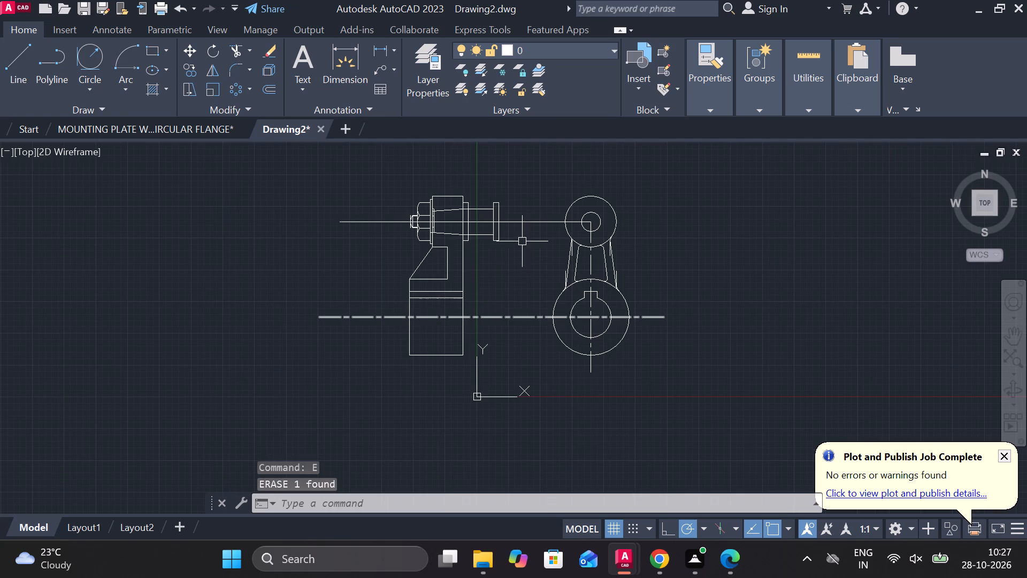
scroll(527, 235, "up", 1)
left_click(529, 215)
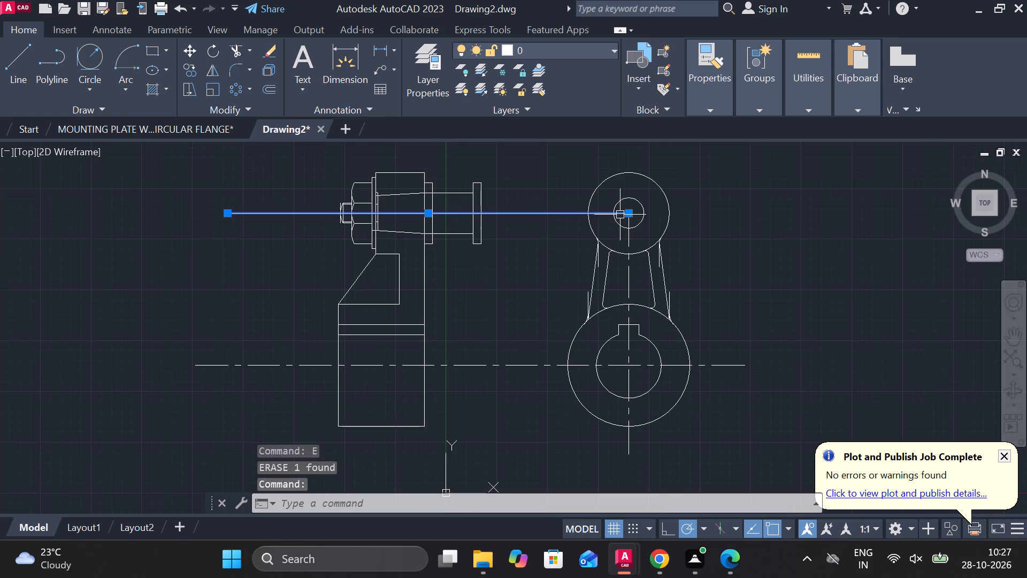
left_click(633, 215)
key("Escape")
left_click(627, 212)
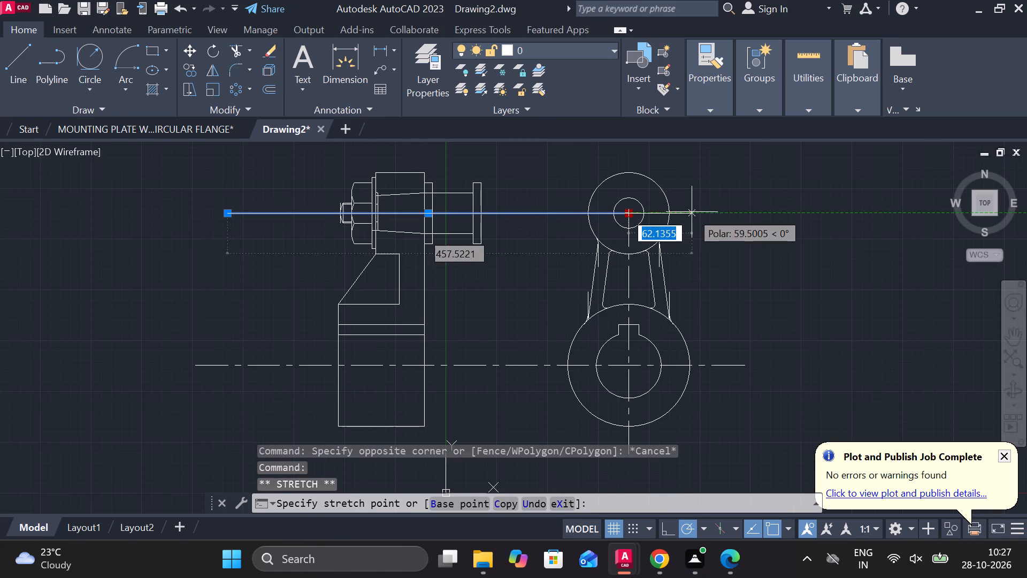
left_click(724, 215)
key("Escape")
Set the upper horizontal axis line's linetype to CENTER.
left_click(561, 214)
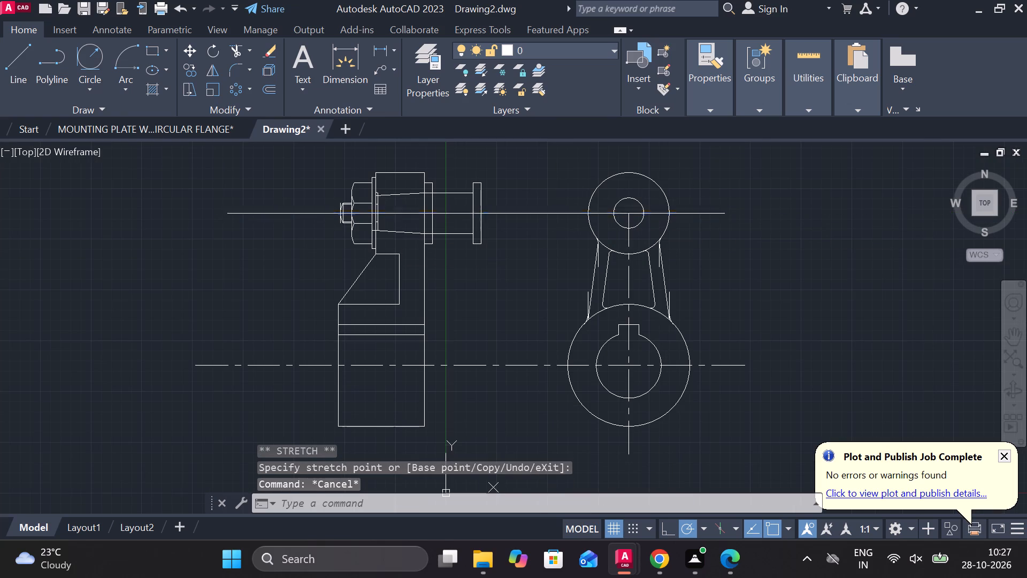
left_click(719, 112)
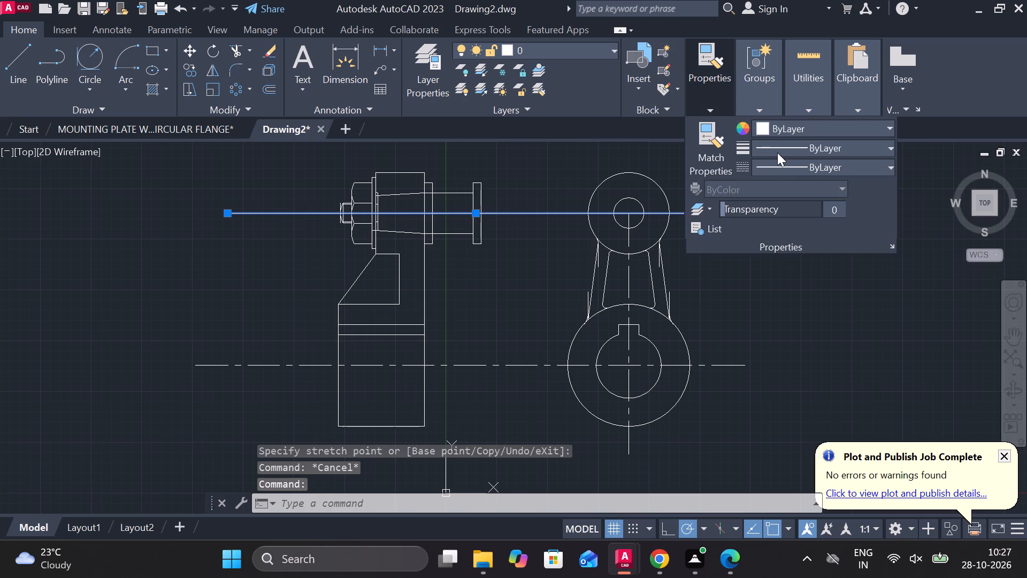
left_click(782, 162)
left_click(820, 222)
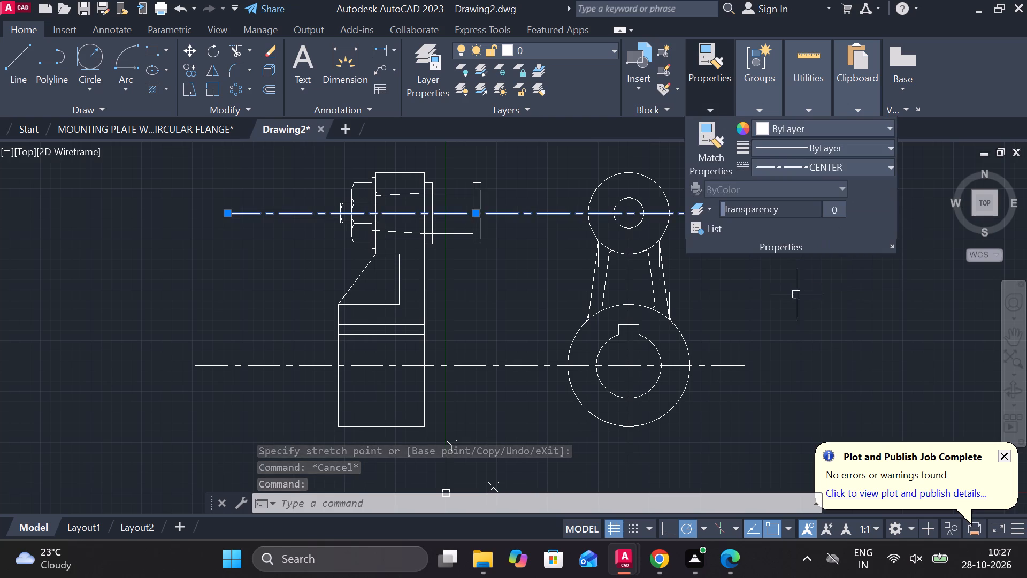
key("Escape")
scroll(301, 256, "down", 1)
middle_click_drag(320, 261, 328, 266)
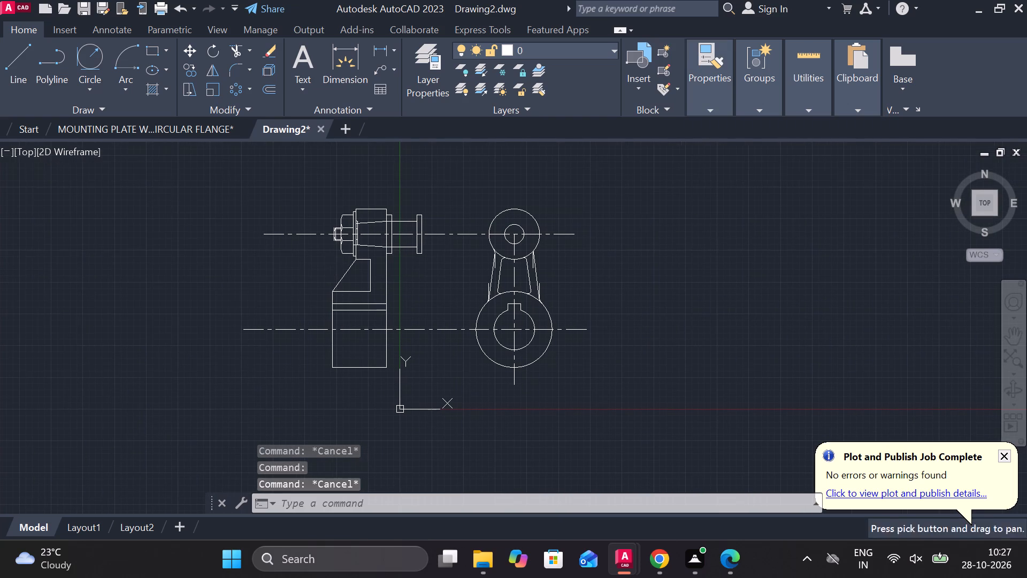
Shorten both horizontal centrelines at their side-view ends so they finish a short distance beyond the side view.
left_click(303, 233)
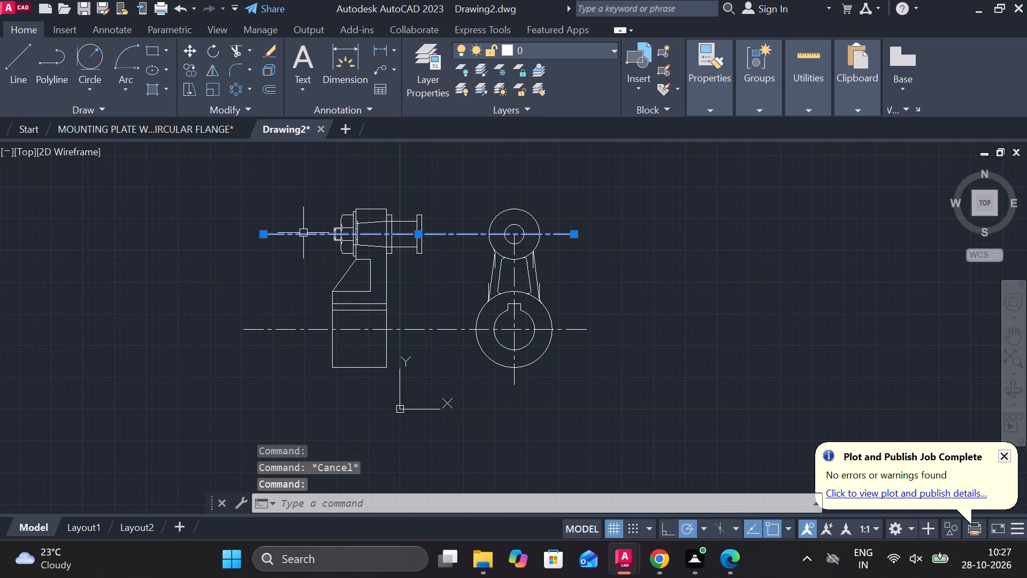
left_click(262, 233)
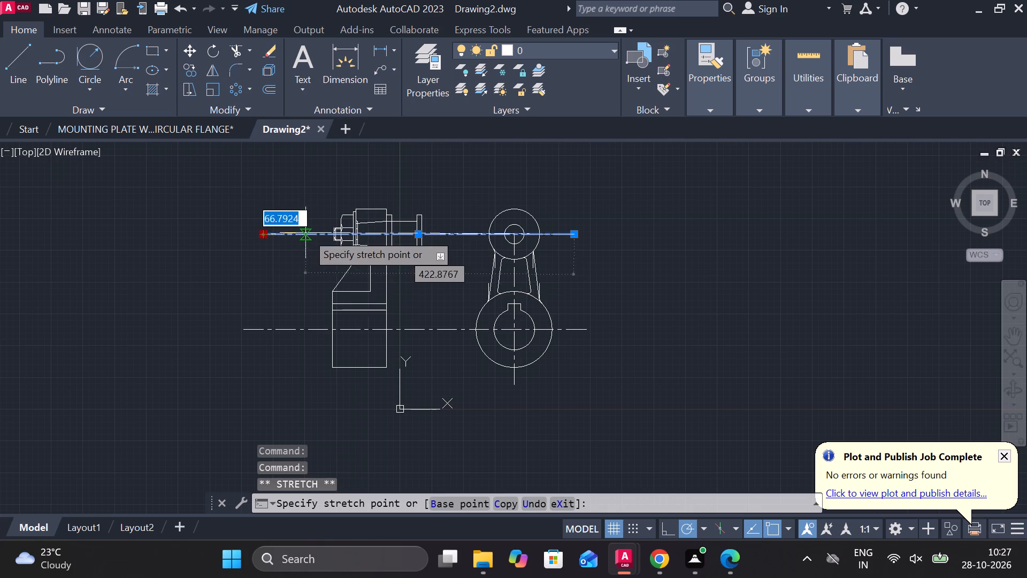
left_click(311, 233)
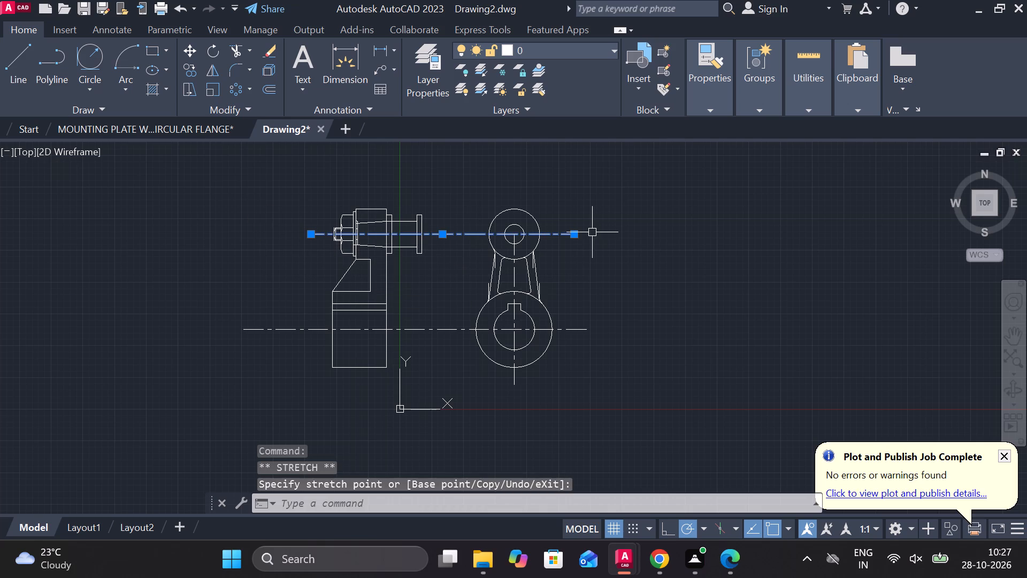
key("Escape")
left_click(272, 329)
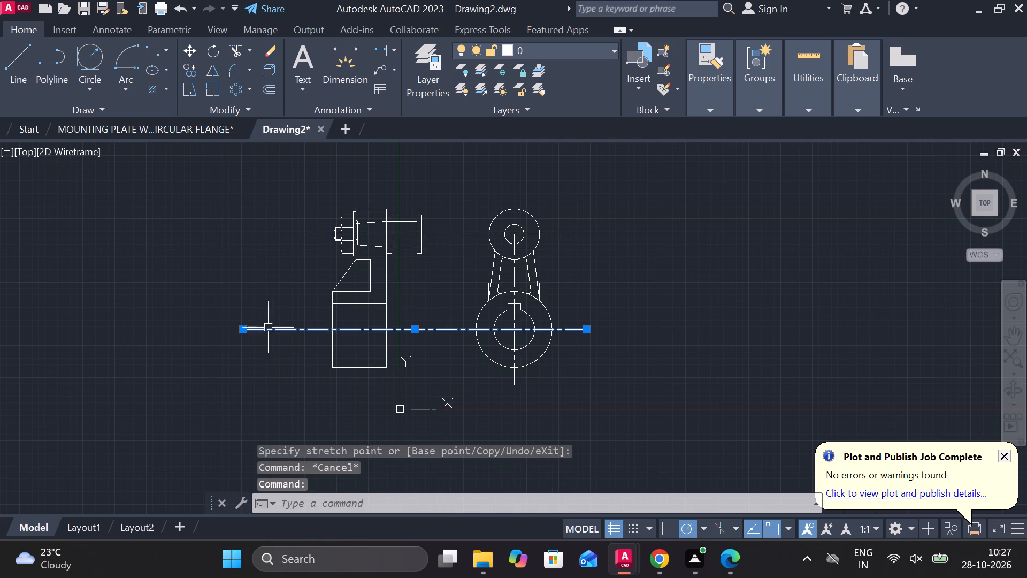
left_click(240, 330)
left_click(299, 321)
key("Escape")
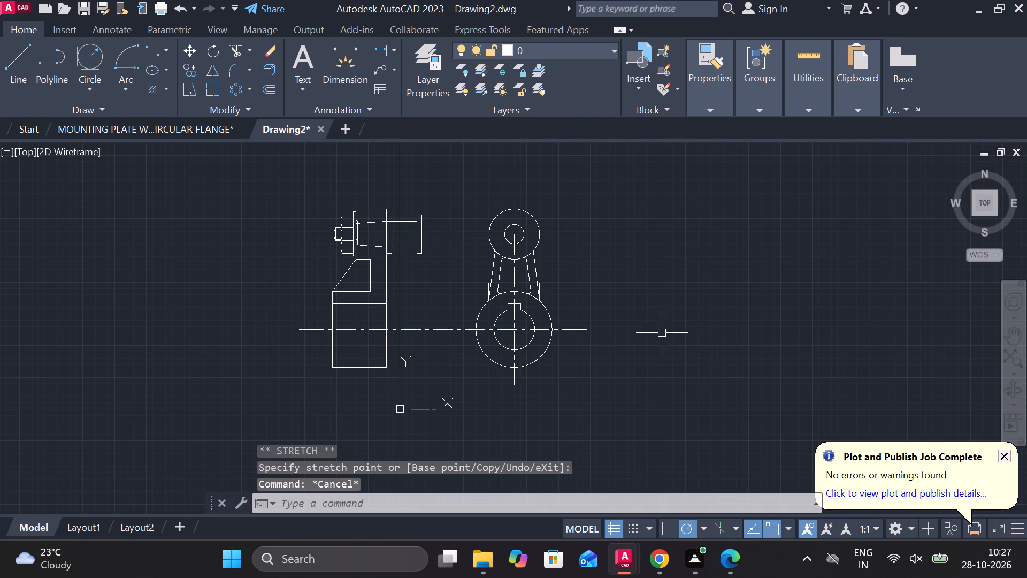
Stretch the vertical centreline's upper end from the small end's centre to just above its outer circle.
scroll(511, 266, "up", 2)
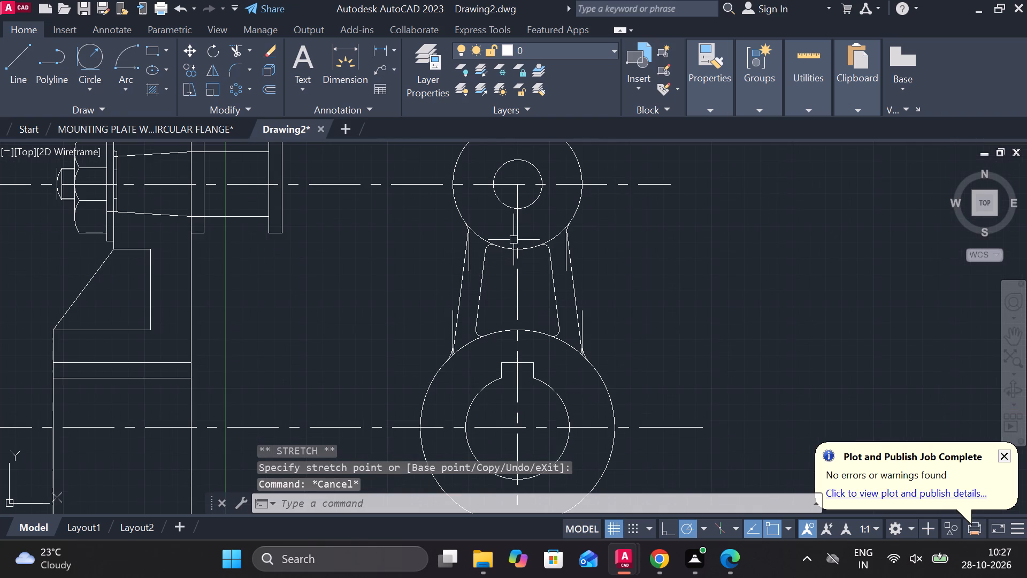
left_click(513, 232)
middle_click_drag(528, 287, 516, 366)
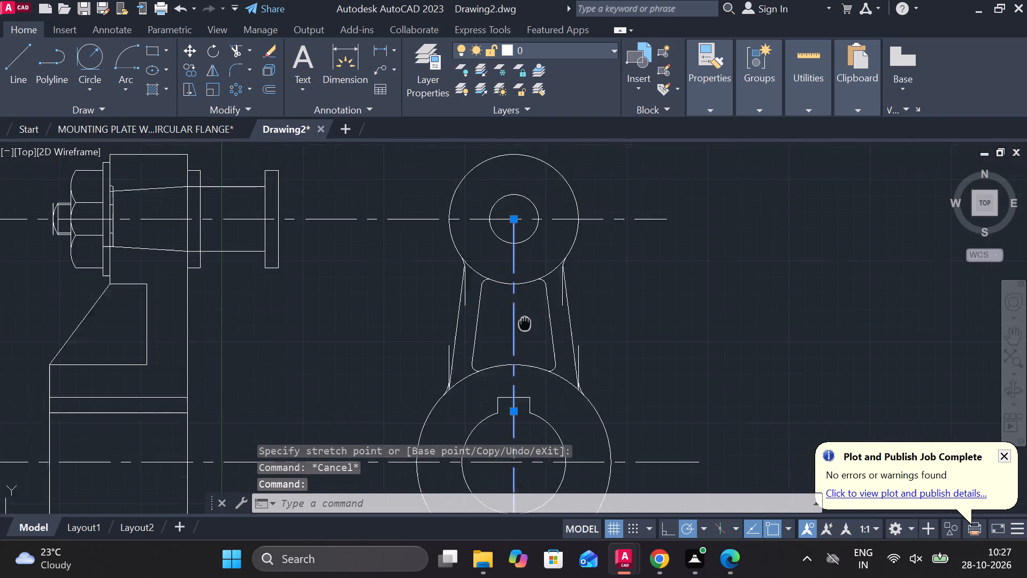
middle_click_drag(516, 366, 513, 428)
left_click(505, 322)
left_click(505, 233)
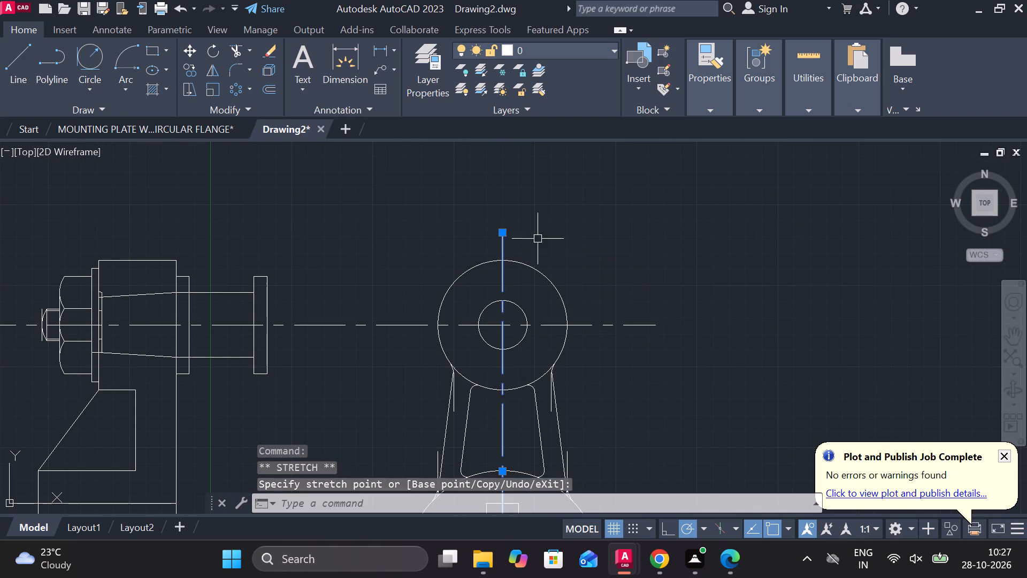
key("Escape")
Draw a 40 diameter circle concentric with the small end's hole.
scroll(729, 349, "down", 1)
middle_click_drag(702, 378, 680, 273)
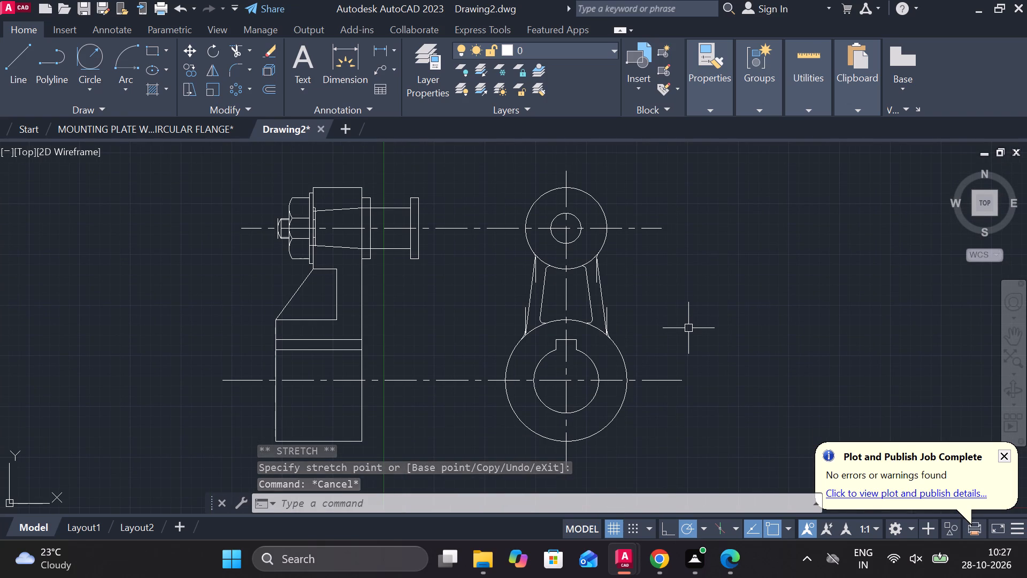
middle_click_drag(432, 317, 479, 322)
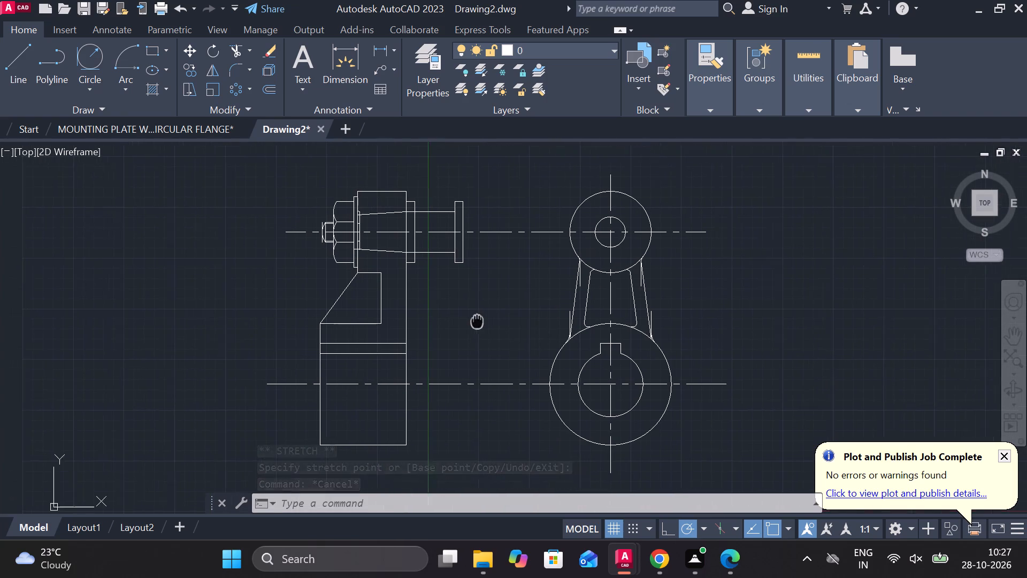
middle_click_drag(479, 322, 488, 322)
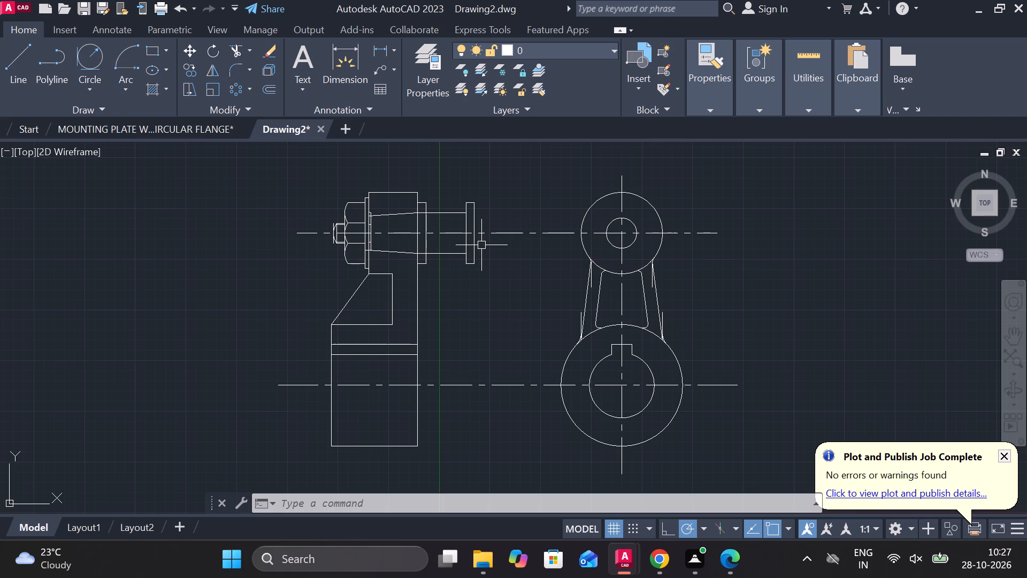
scroll(616, 221, "up", 2)
middle_click_drag(602, 227, 550, 234)
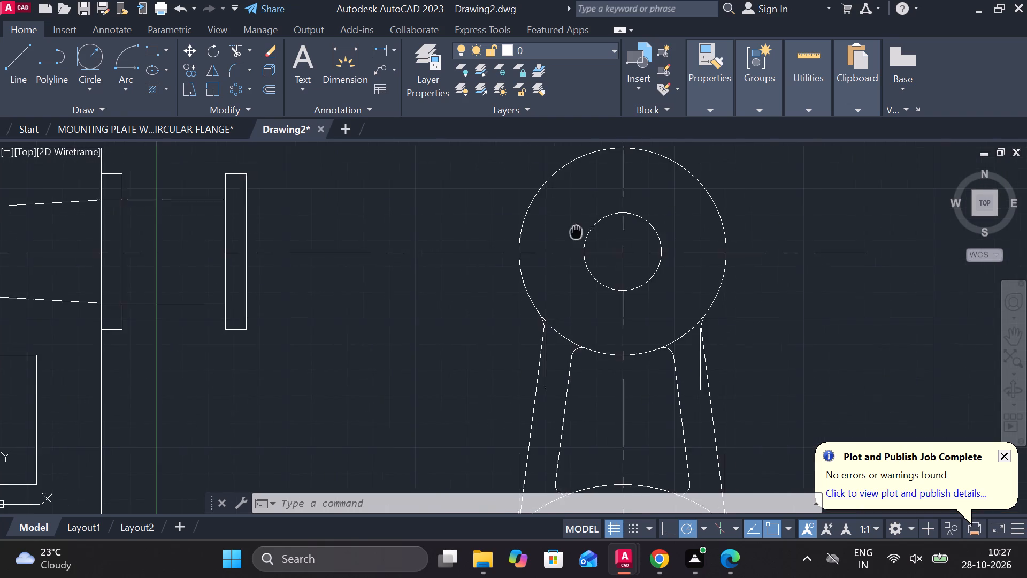
middle_click_drag(550, 234, 486, 244)
type("c")
key("space")
left_click(520, 263)
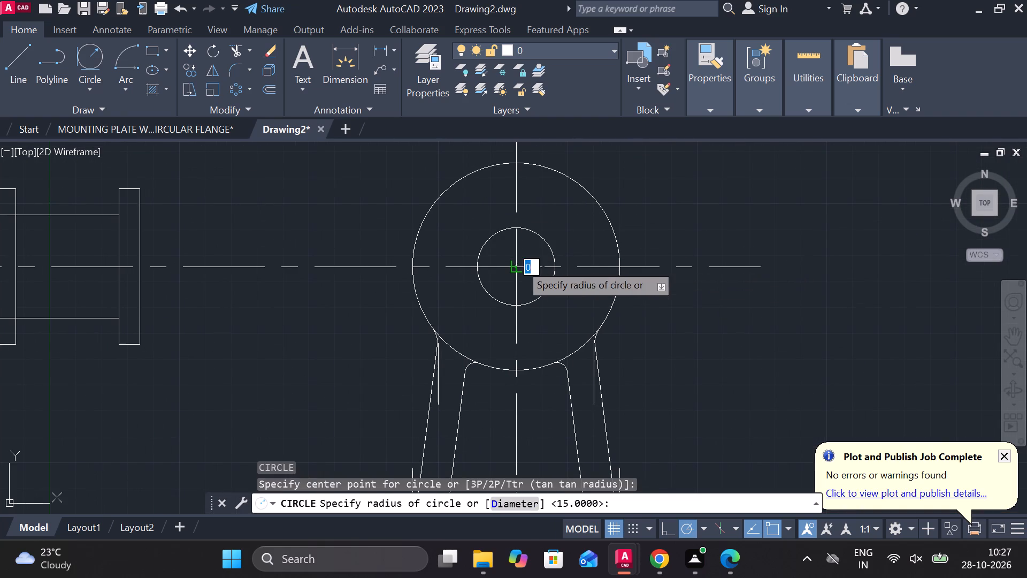
type("d 4")
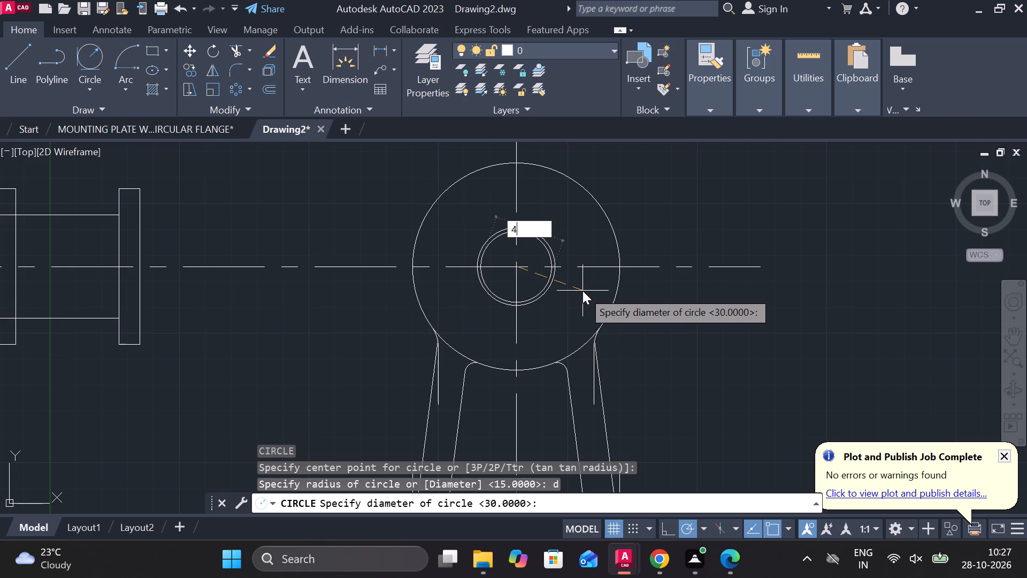
key("0")
key("Return")
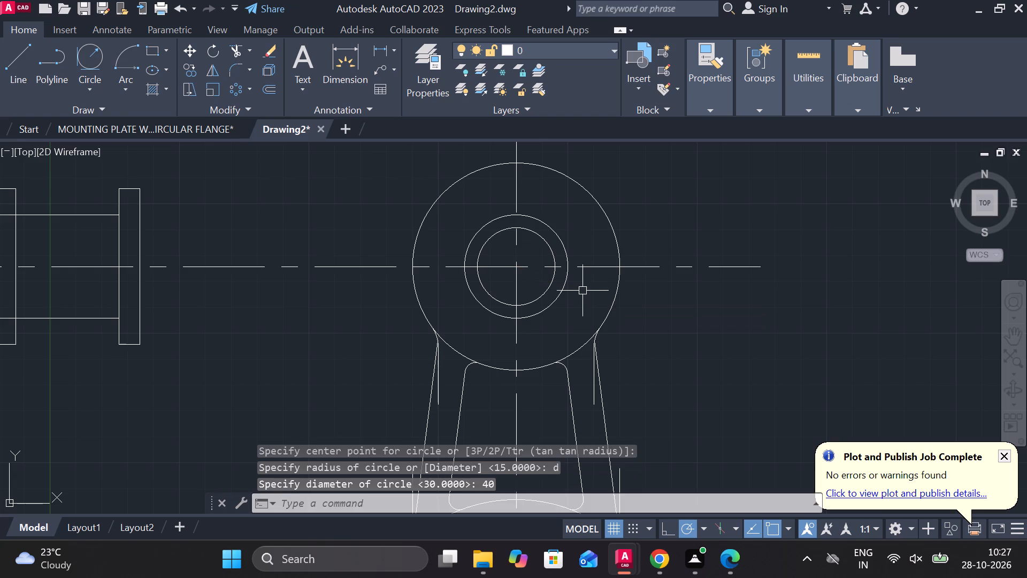
Draw a 34 diameter circle at the small end's centre.
type("c")
key("space")
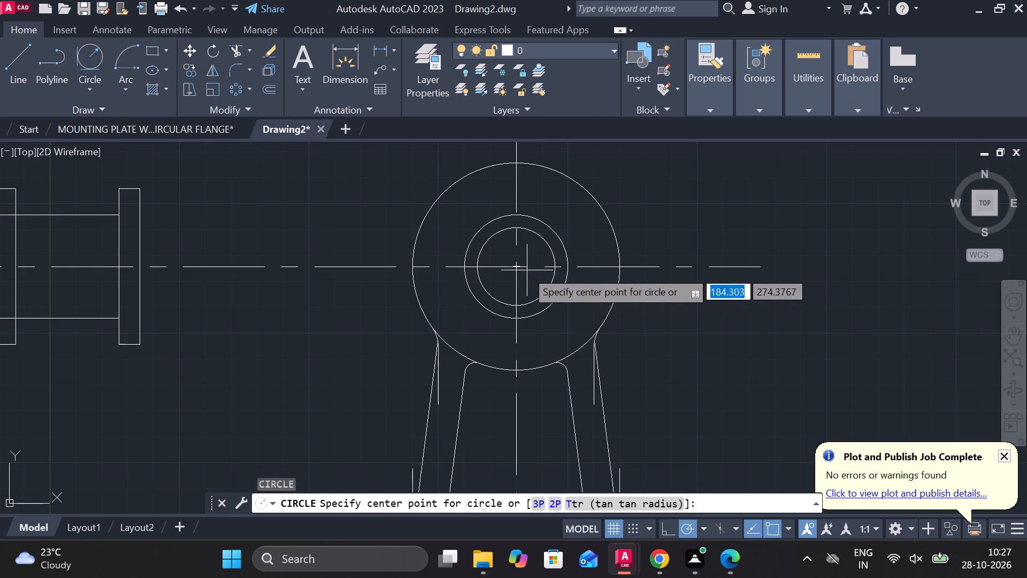
left_click(519, 268)
type("d")
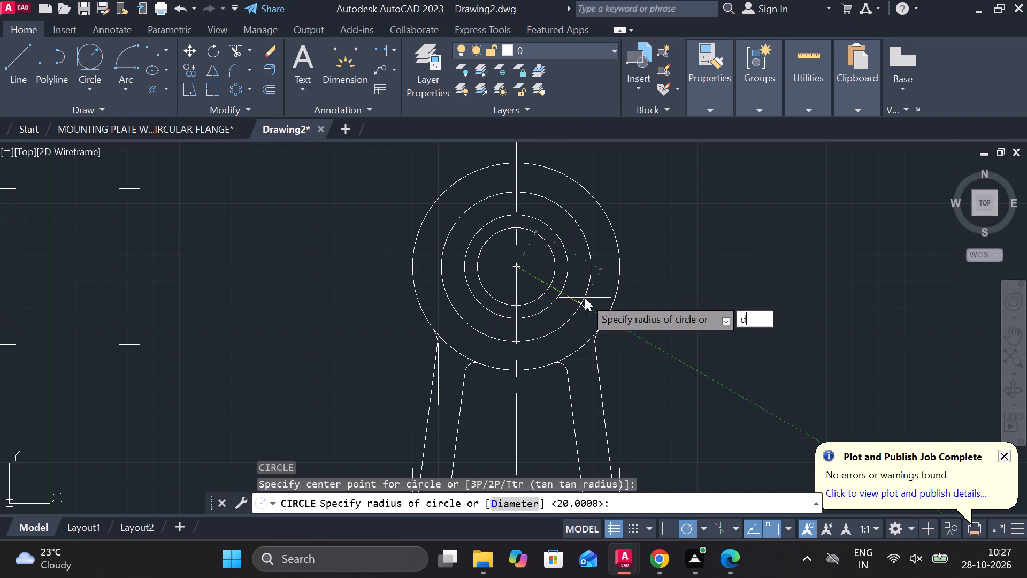
key("space")
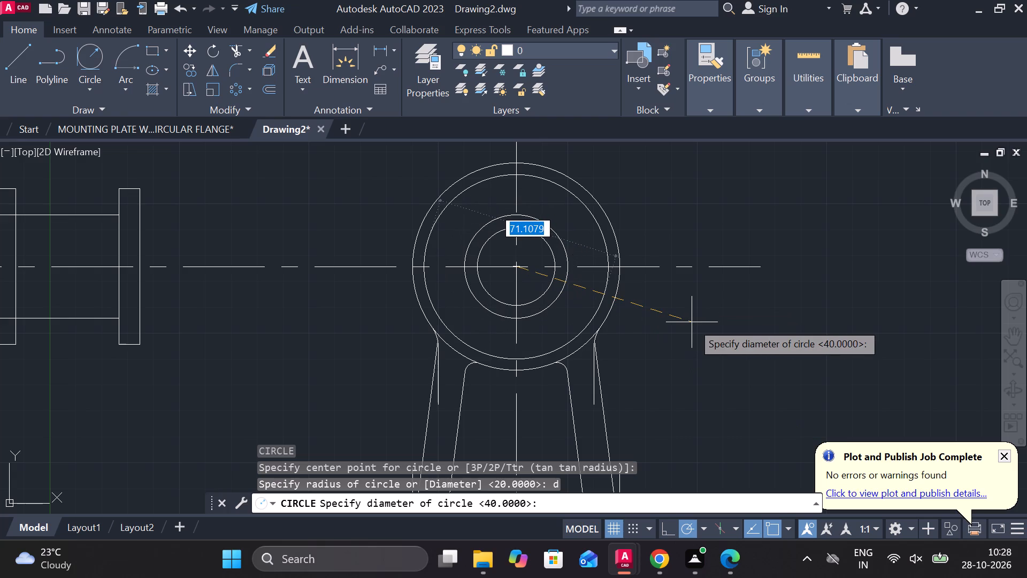
type("34")
key("space")
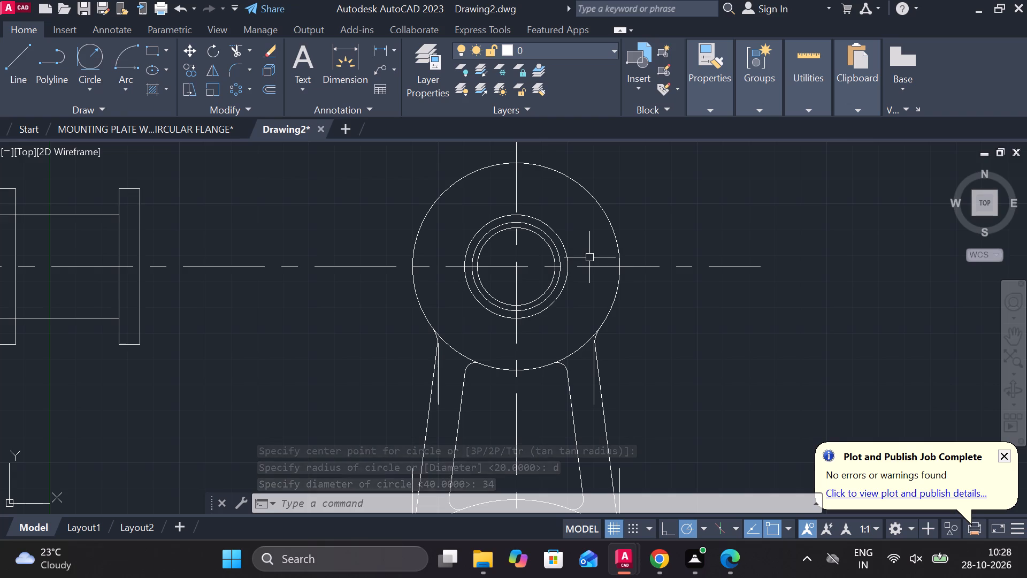
Draw a 60 diameter circle at the small end's centre.
type("c")
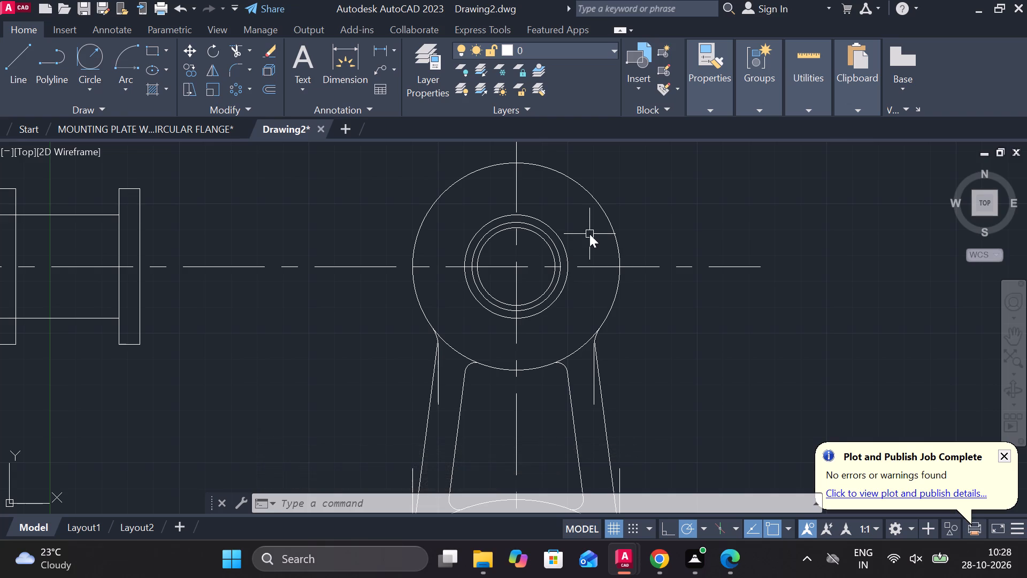
key("space")
left_click(518, 267)
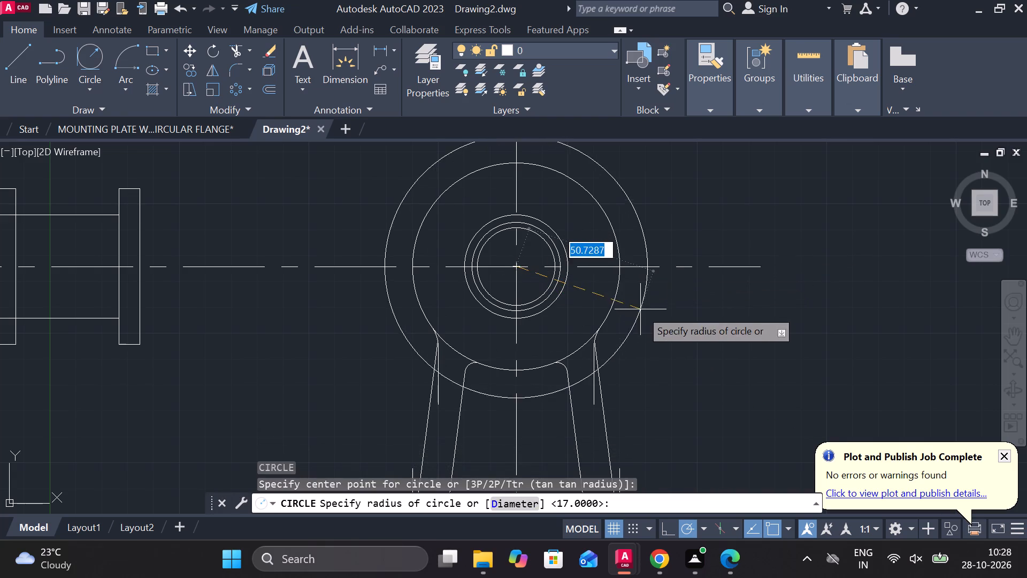
type("d 60")
key("Return")
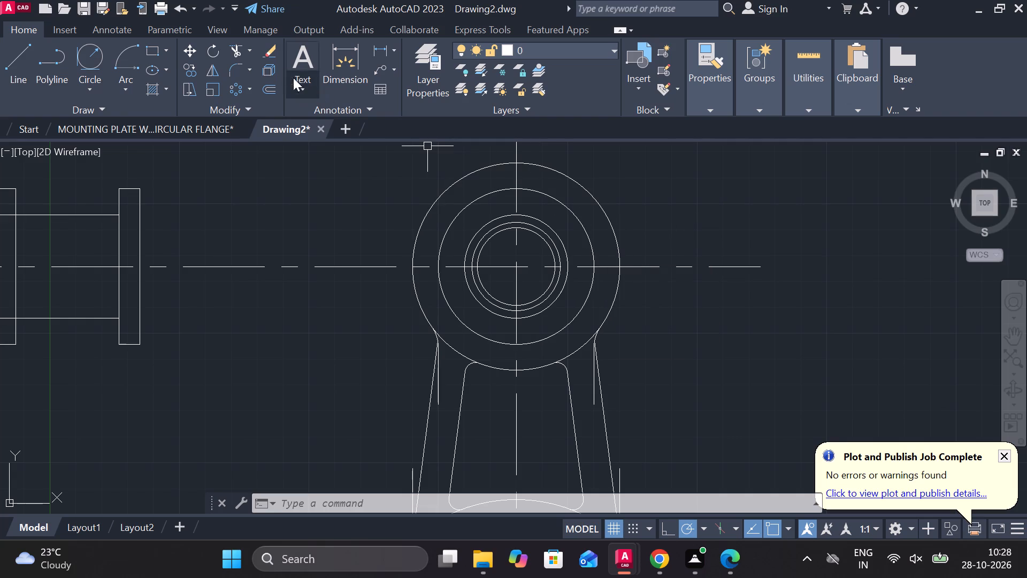
Draw a six-sided polygon at the small end's centre, inscribed in the 60 diameter circle with a vertex on its horizontal quadrant.
left_click(169, 48)
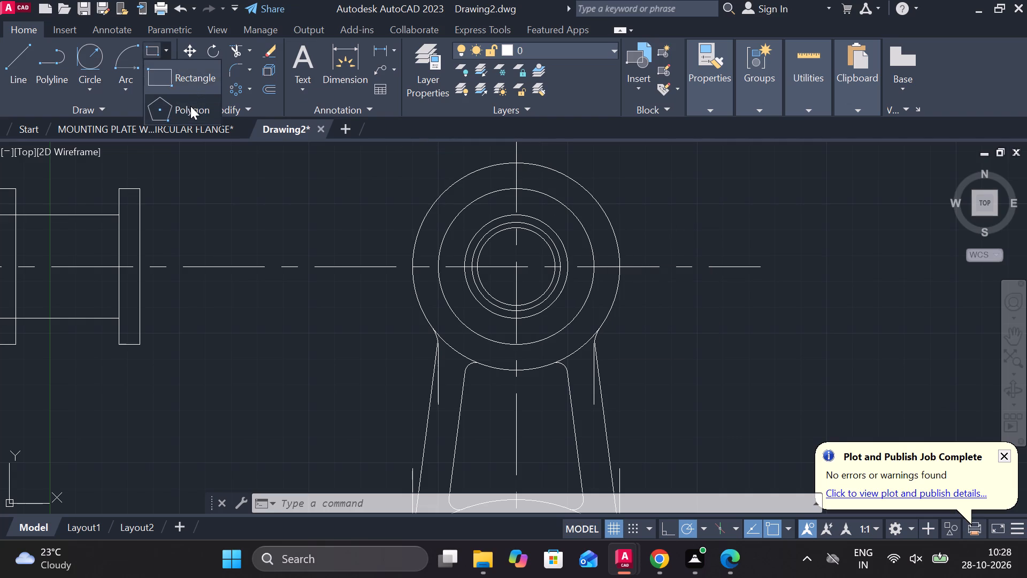
left_click(190, 106)
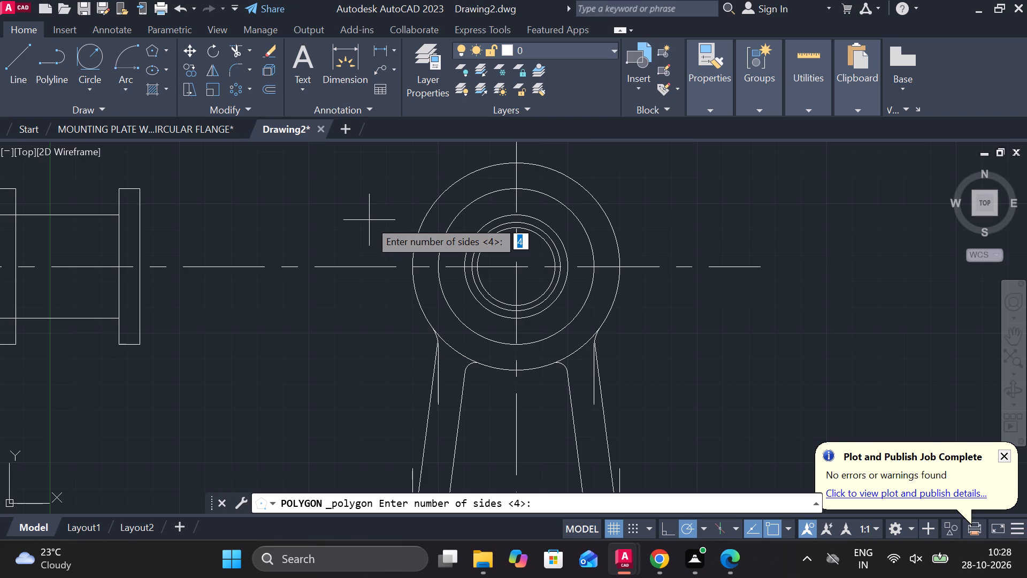
key("6")
key("Return")
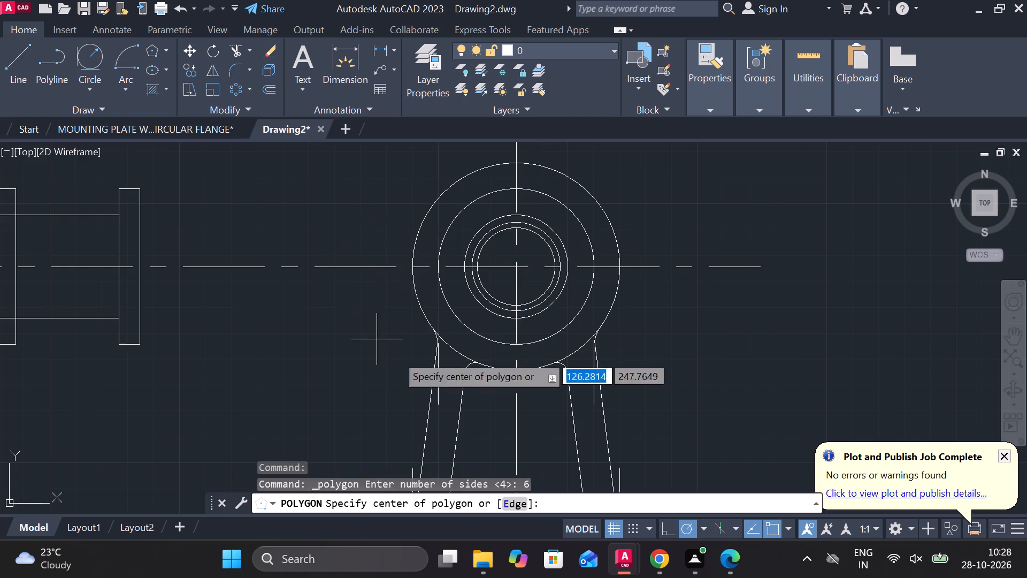
left_click(520, 267)
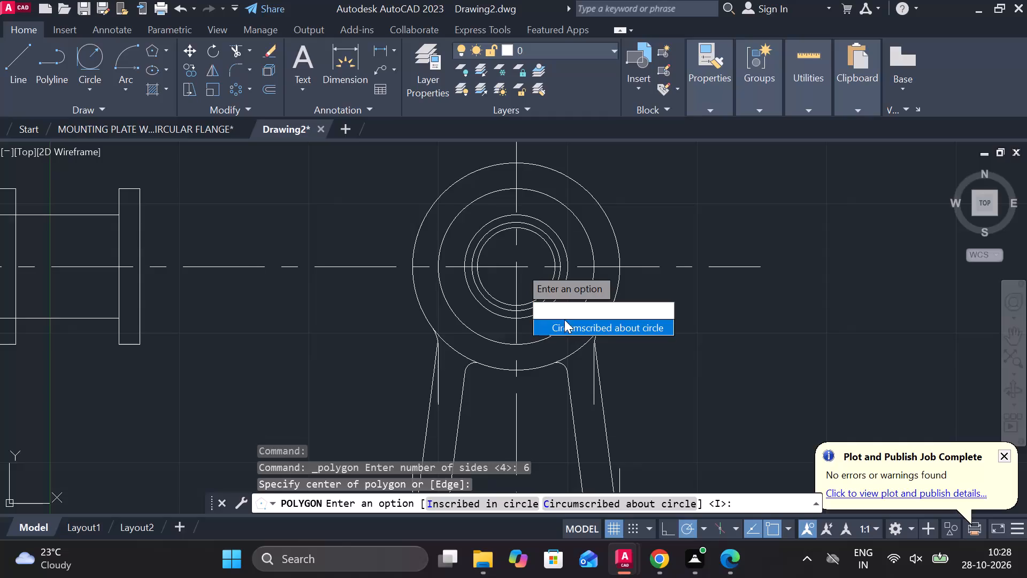
left_click_drag(565, 307, 520, 267)
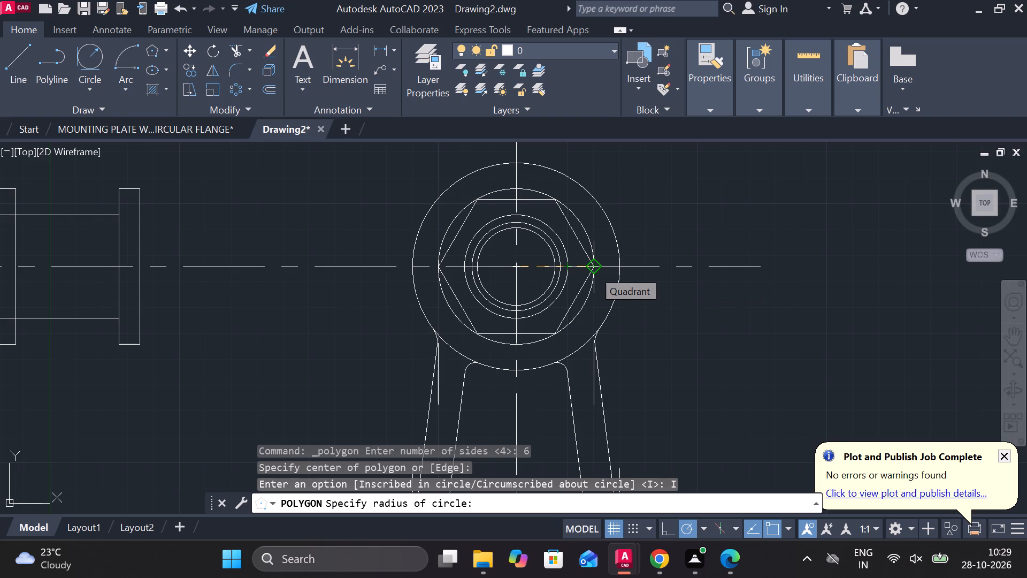
scroll(593, 270, "up", 2)
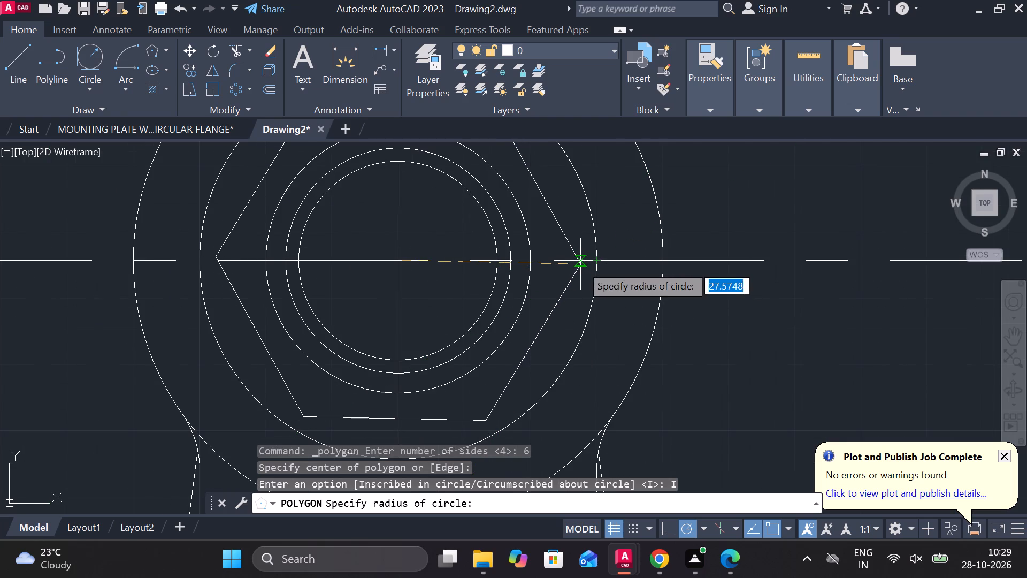
left_click(593, 261)
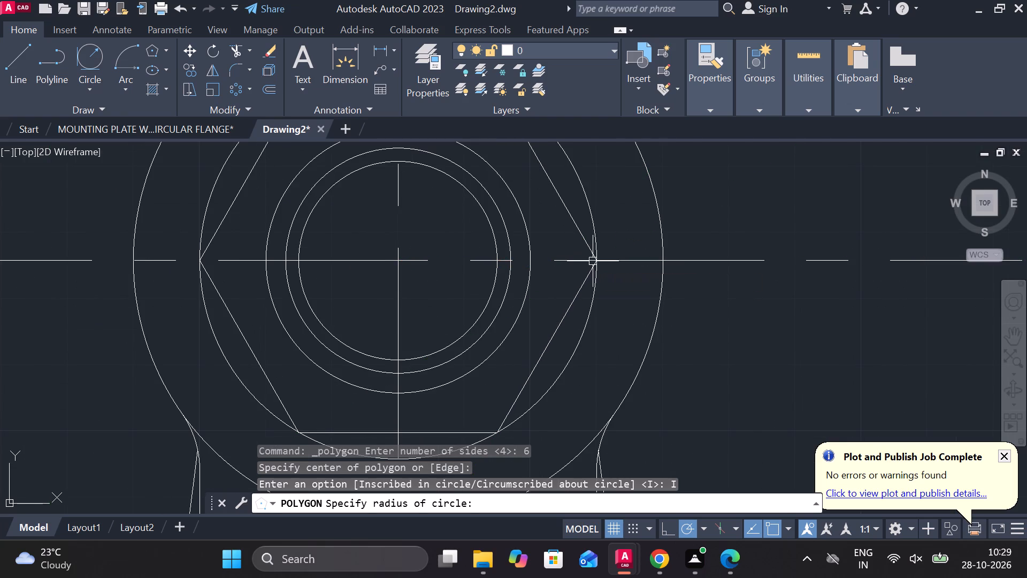
Project a horizontal line from the bottom quadrant of the large end's bore across and beyond the side view.
scroll(619, 267, "down", 4)
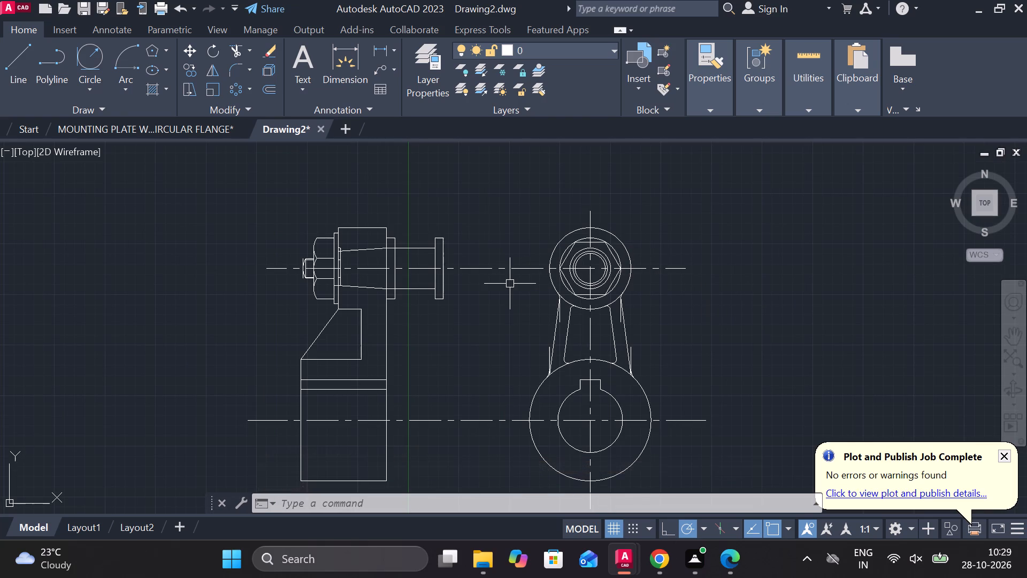
middle_click_drag(513, 284, 553, 240)
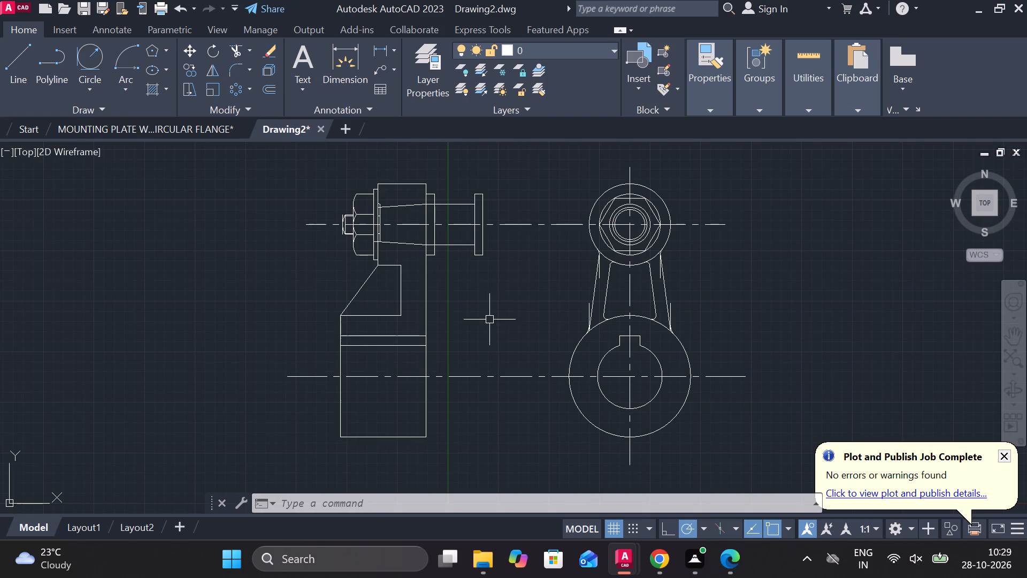
key("l")
key("Return")
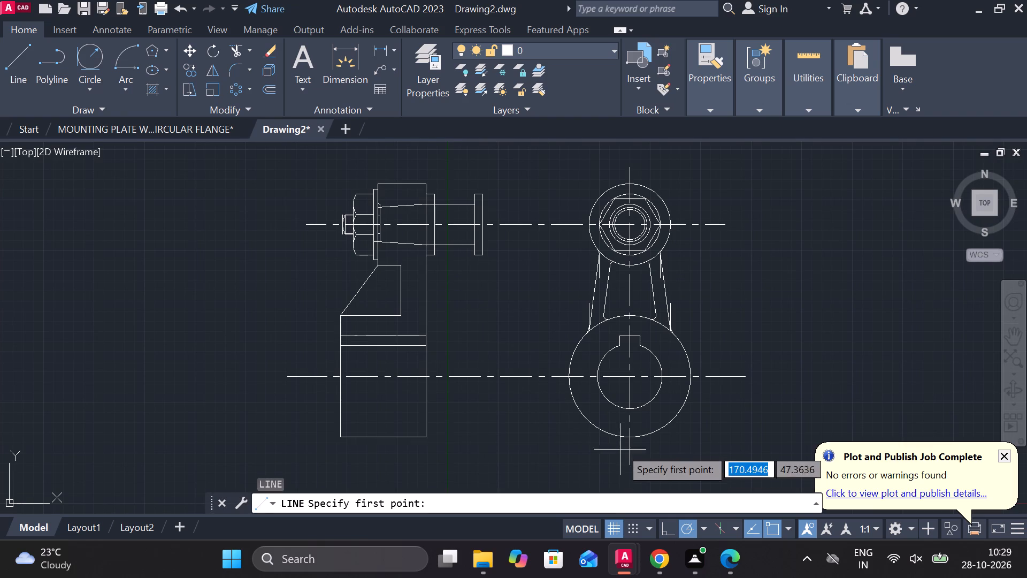
left_click(626, 409)
left_click(228, 397)
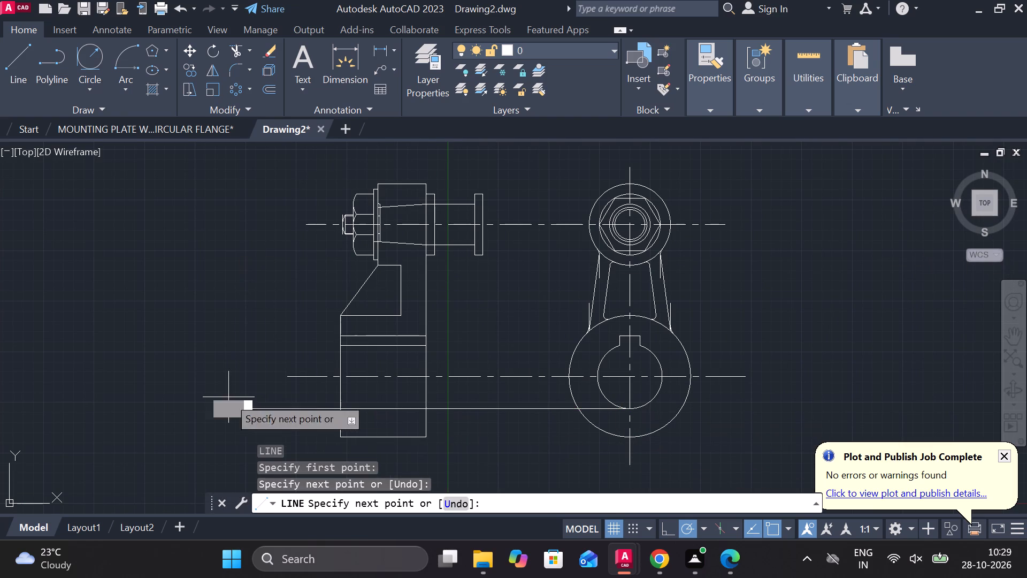
key("Escape")
Trim the projected bore line back to the side view's outline, removing the segments on both sides of it.
type("tr")
key("space")
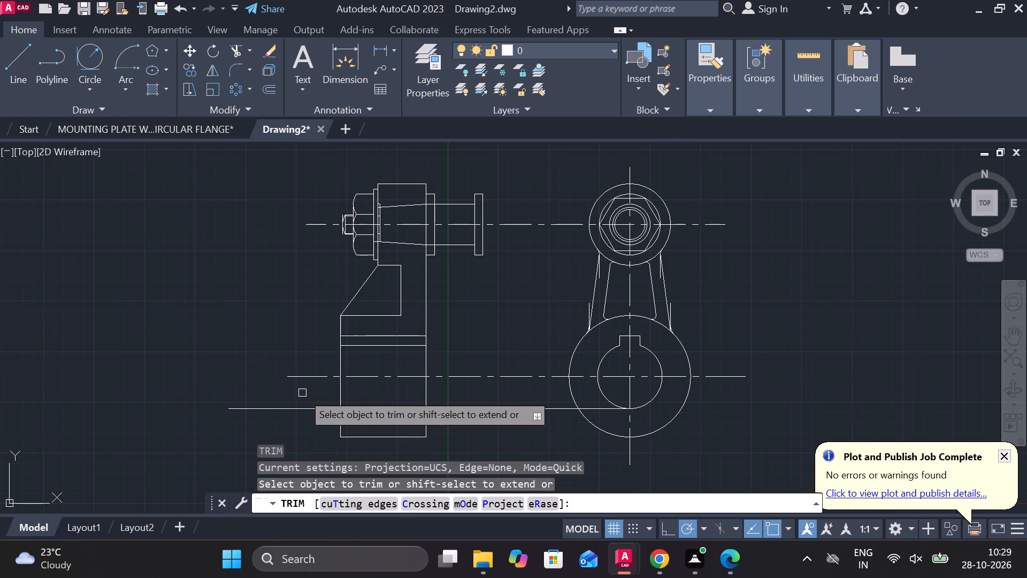
left_click(299, 411)
left_click(545, 406)
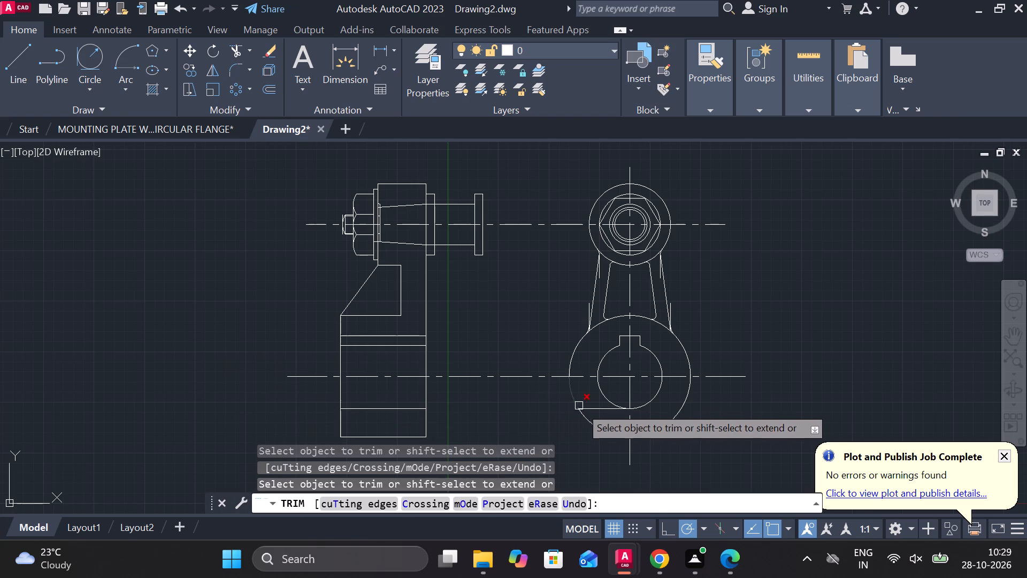
left_click(596, 408)
key("Escape")
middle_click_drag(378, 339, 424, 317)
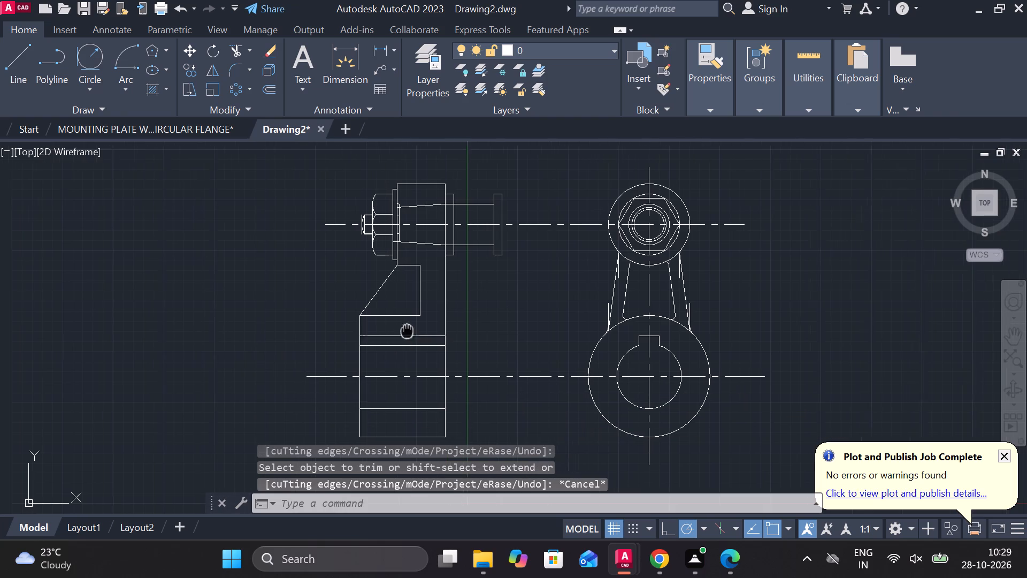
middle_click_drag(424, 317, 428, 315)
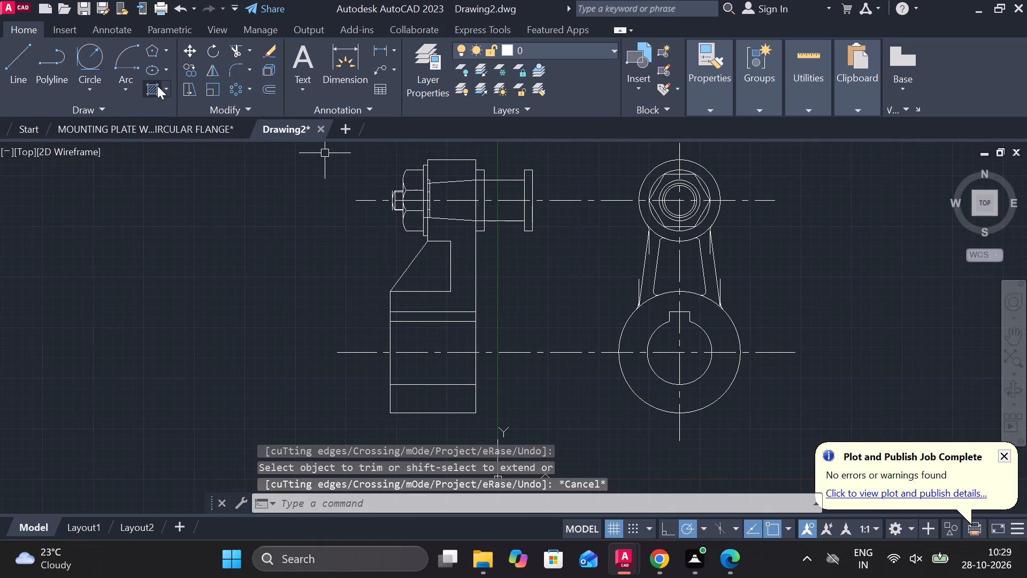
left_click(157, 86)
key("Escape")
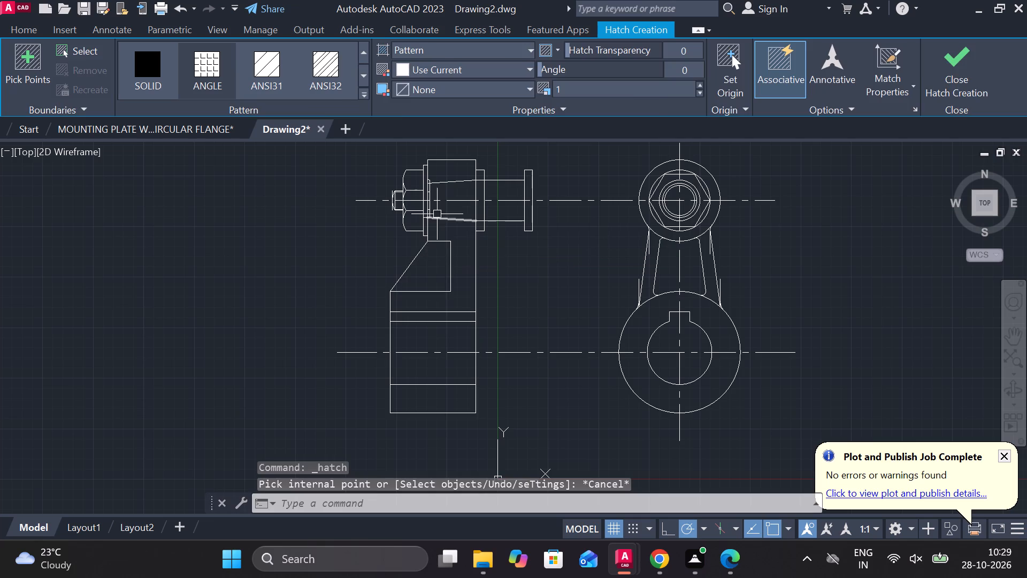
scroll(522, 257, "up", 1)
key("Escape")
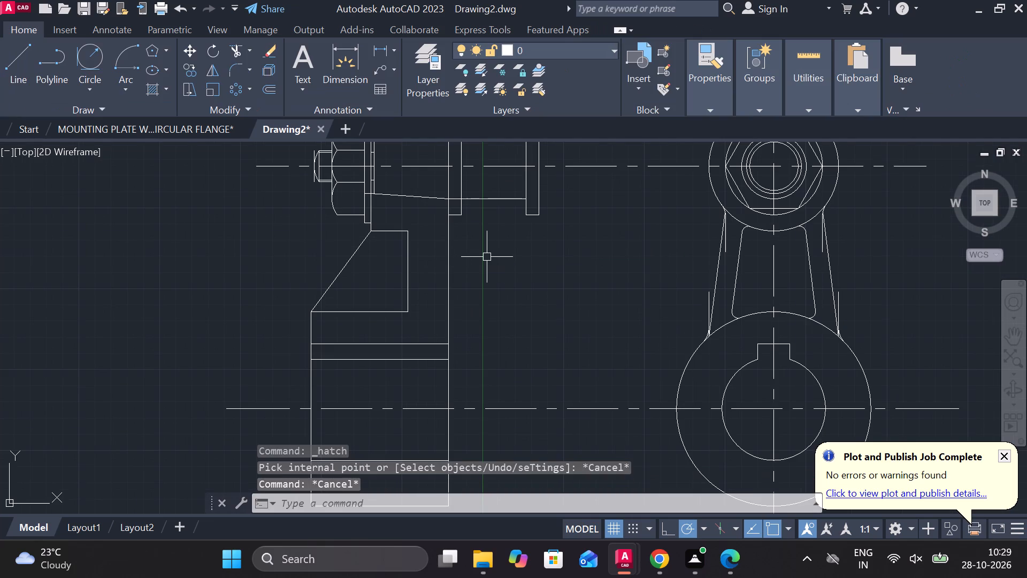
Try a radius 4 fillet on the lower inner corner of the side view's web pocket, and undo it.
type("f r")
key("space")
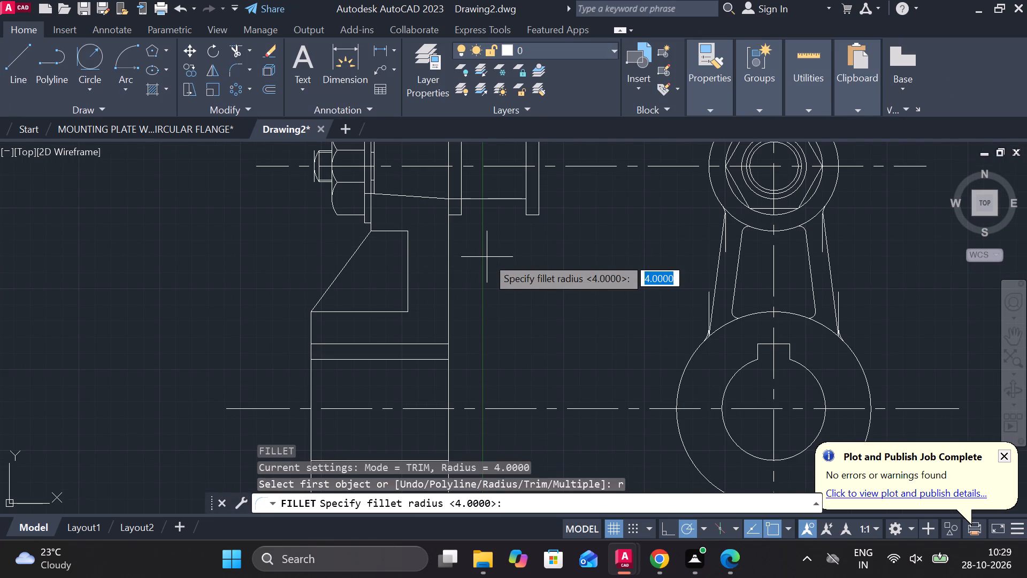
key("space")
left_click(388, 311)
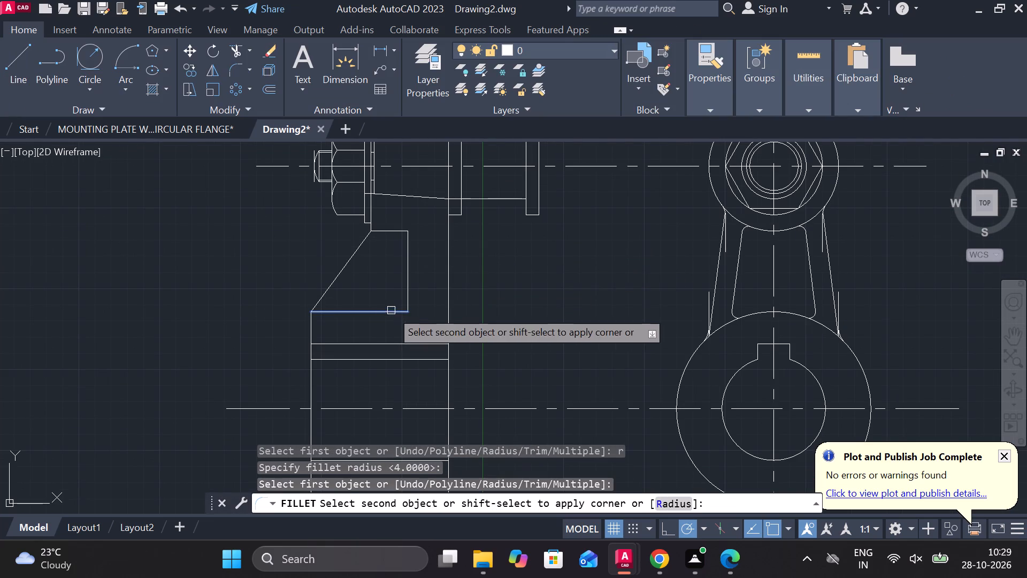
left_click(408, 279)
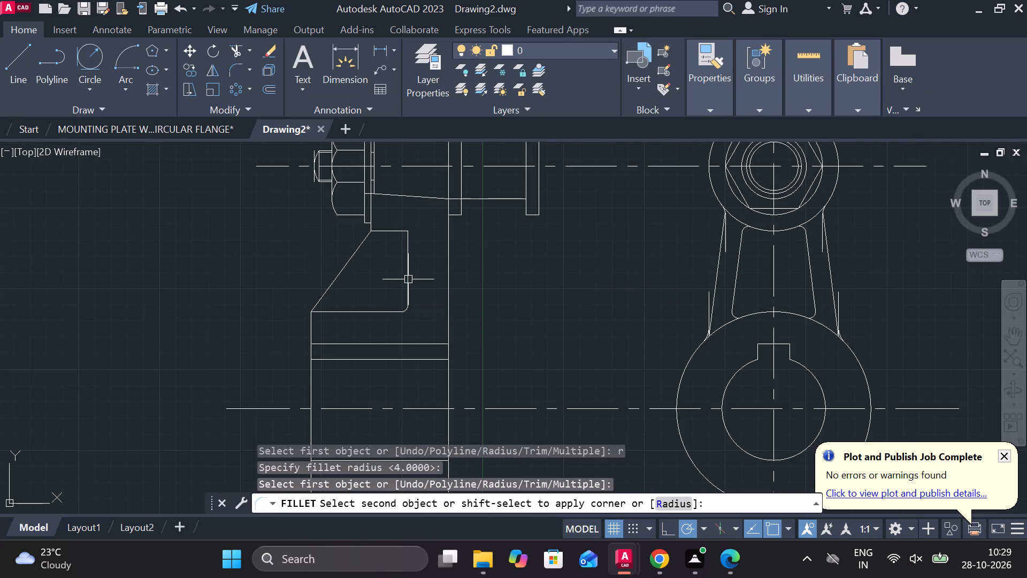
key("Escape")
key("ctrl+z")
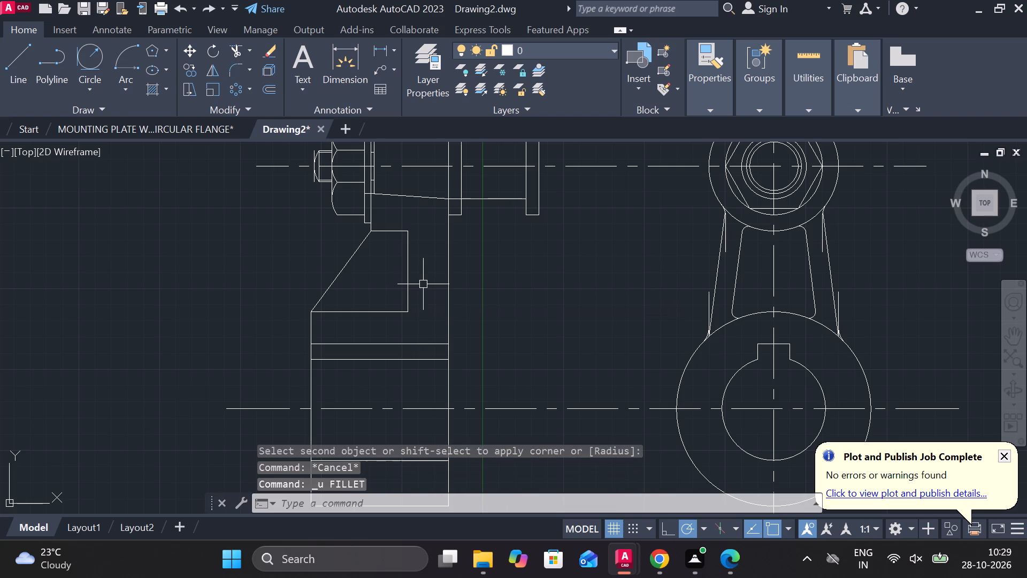
Fillet the lower and upper inner corners of the side view's web pocket with radius 10.
type("f r")
key("space")
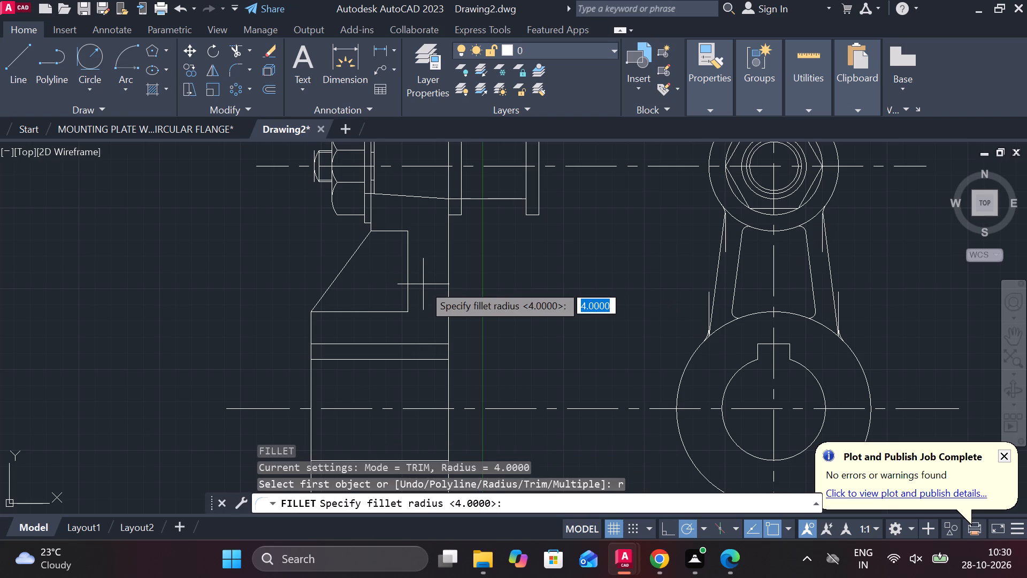
type("10")
key("Return")
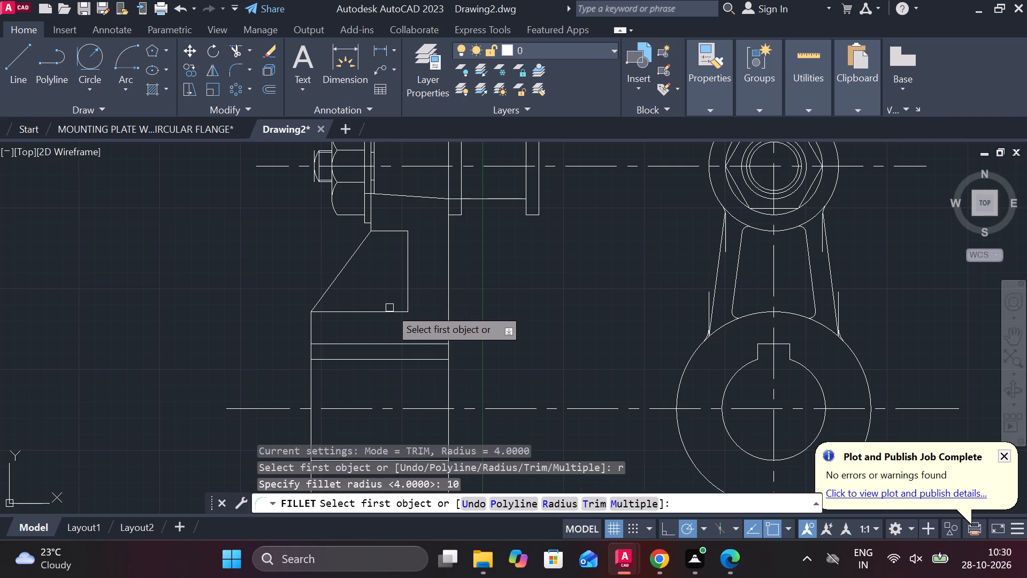
left_click(388, 311)
left_click(410, 278)
key("space")
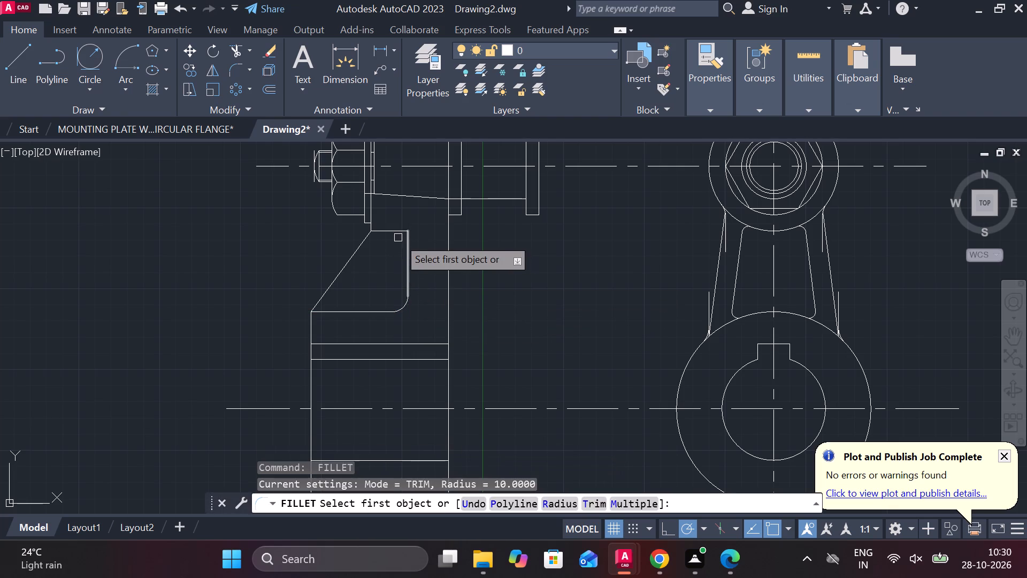
left_click(396, 231)
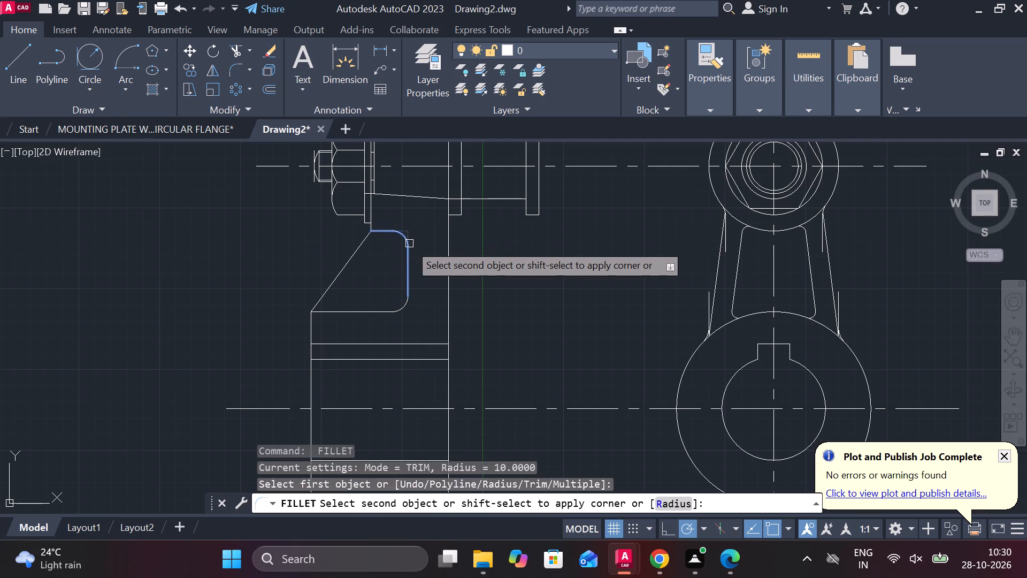
left_click(409, 244)
scroll(459, 258, "down", 1)
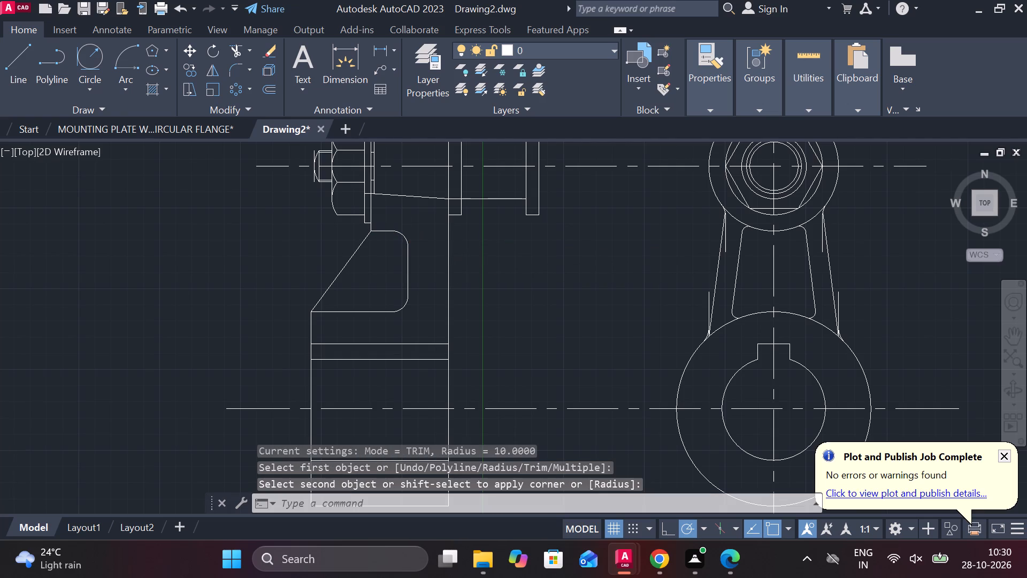
key("Escape")
Hatch the hub wall below the bore in the side view with the ANSI31 pattern at scale 0.5.
middle_click_drag(492, 271, 456, 263)
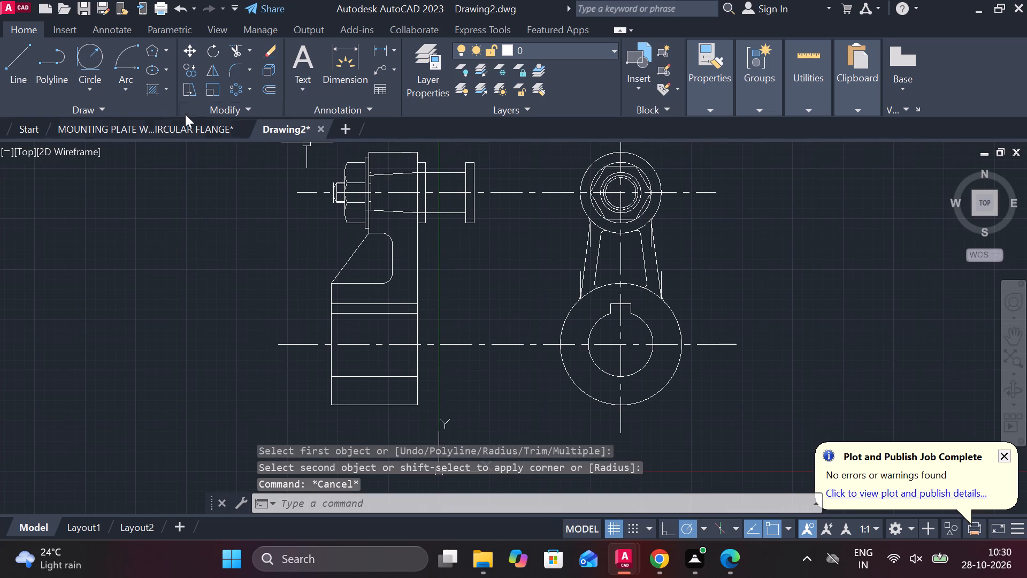
left_click(158, 91)
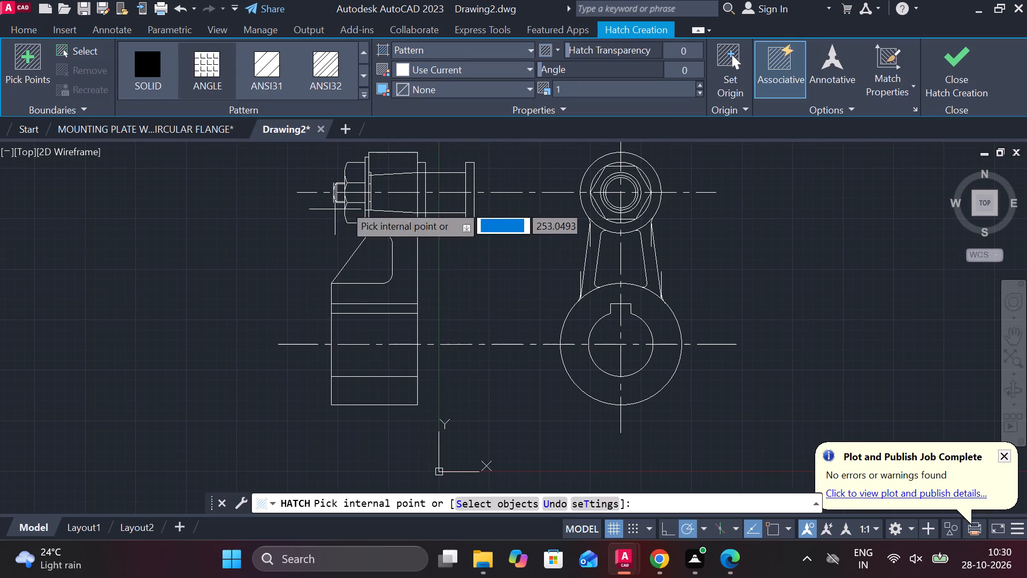
left_click(362, 74)
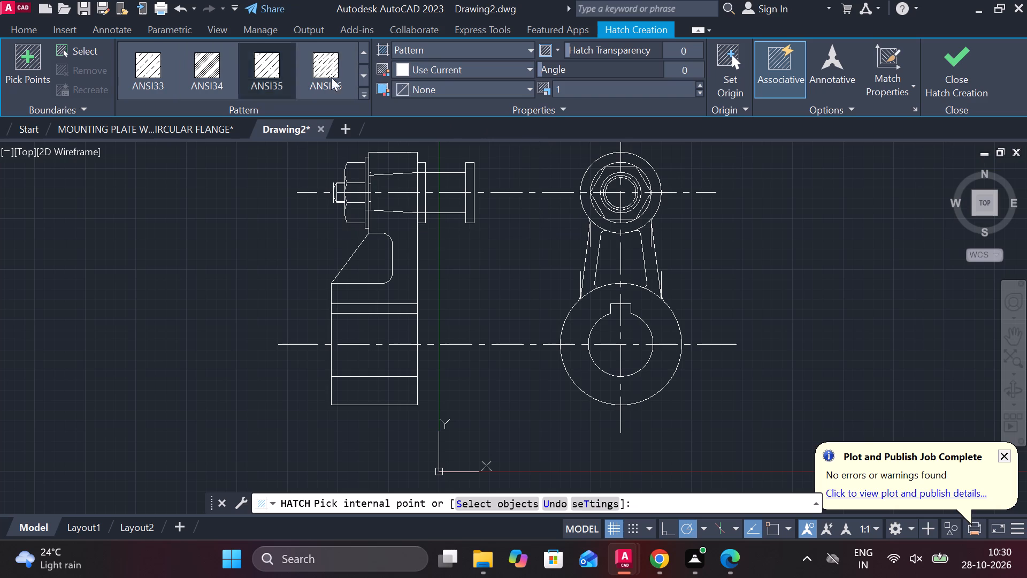
left_click(362, 77)
double_click(365, 52)
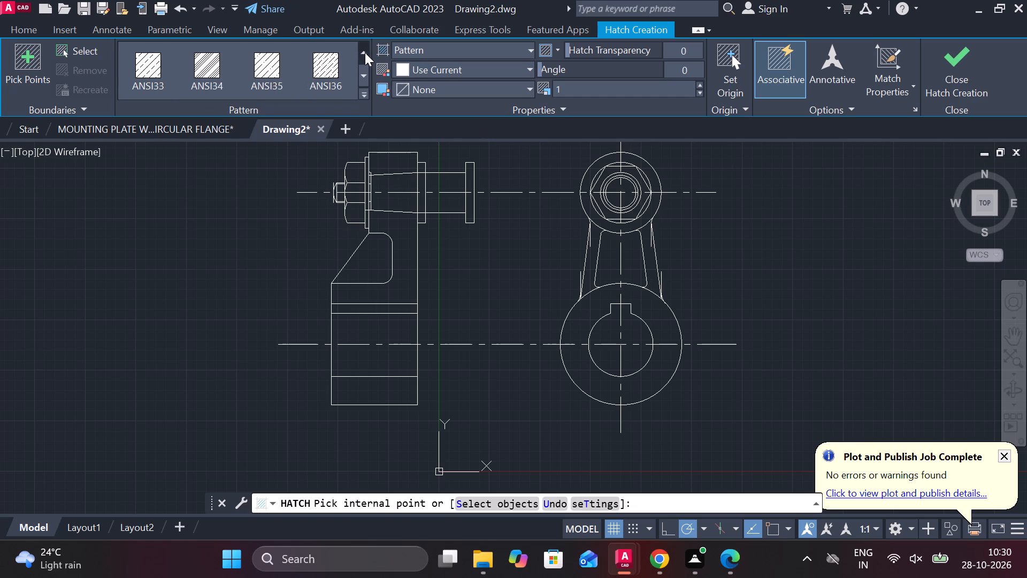
left_click(257, 71)
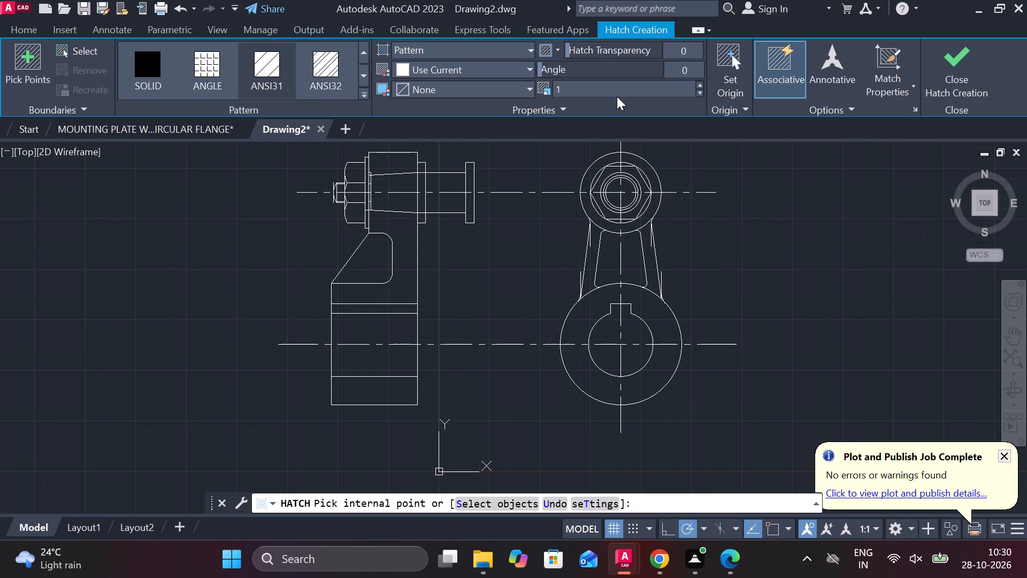
left_click_drag(620, 95, 579, 99)
left_click(580, 95)
key("period")
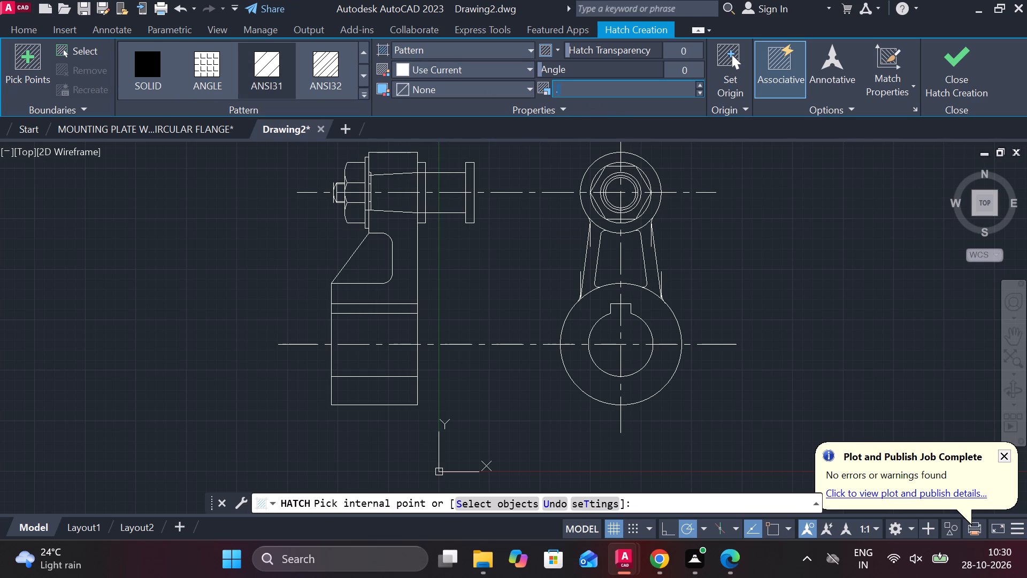
type("5")
key("space")
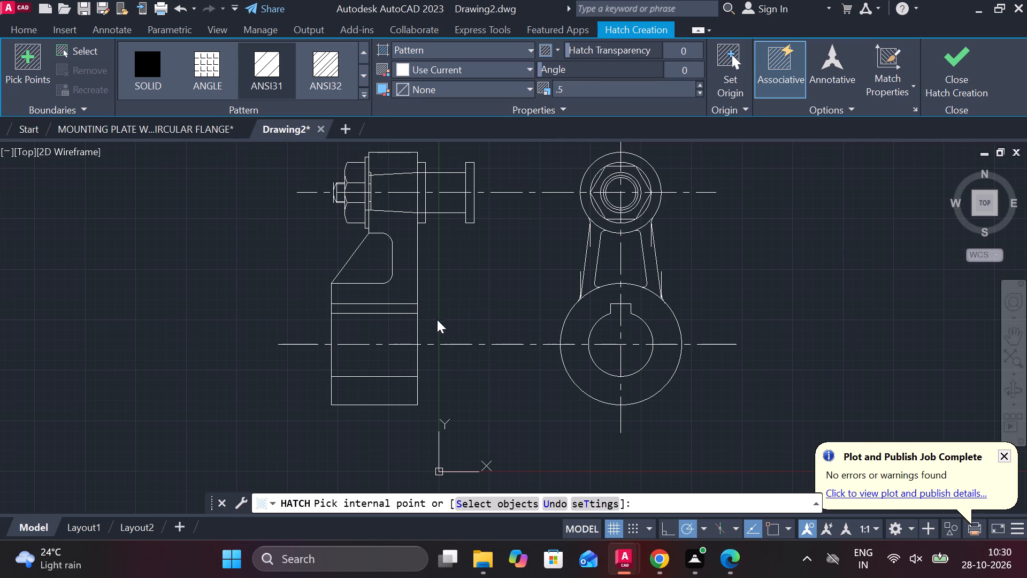
left_click(406, 384)
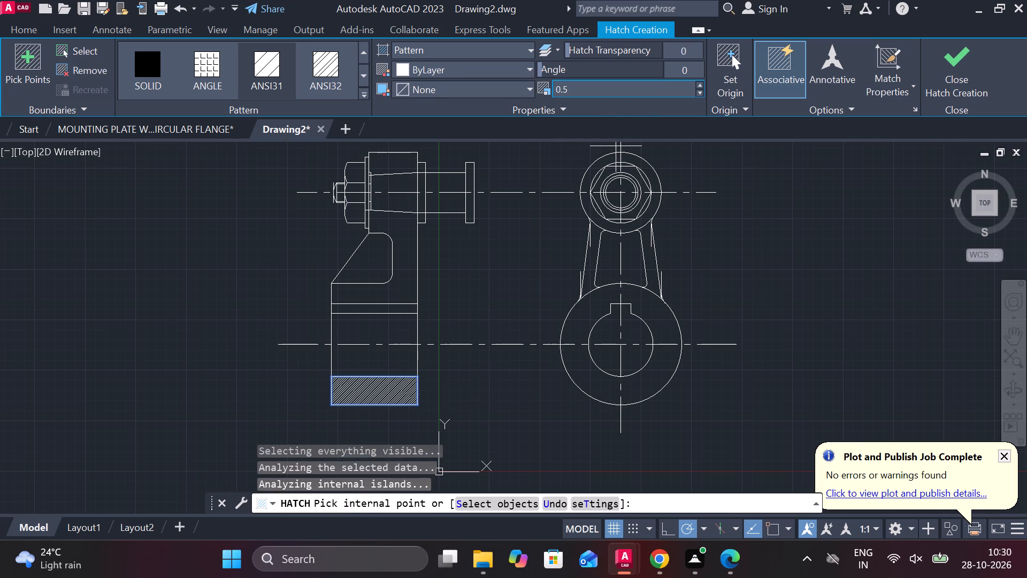
Adjust the hub wall's hatch scale through 0.7 and 1 to 1.5.
left_click(598, 94)
type(".7")
key("Return")
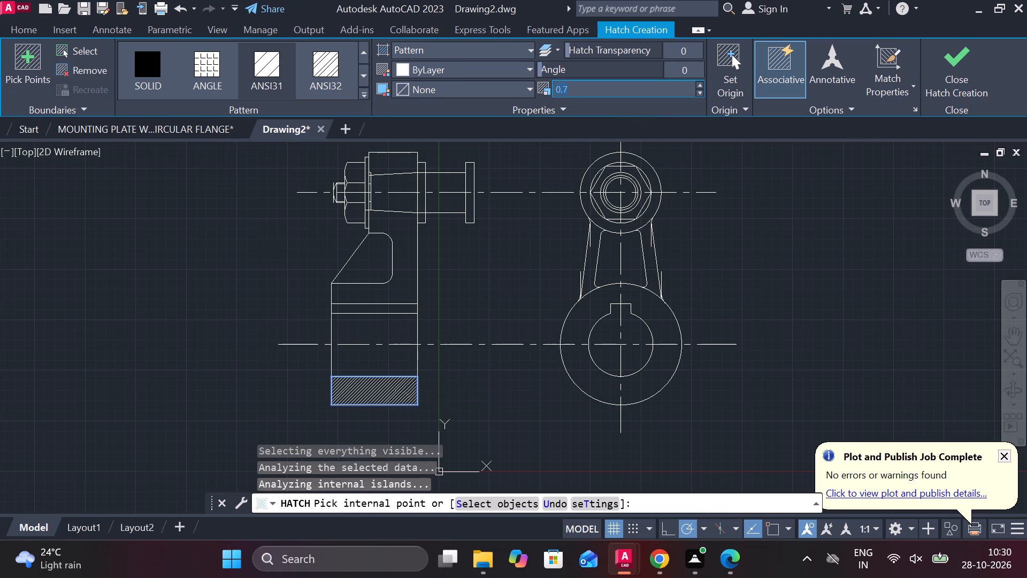
key("1")
key("Return")
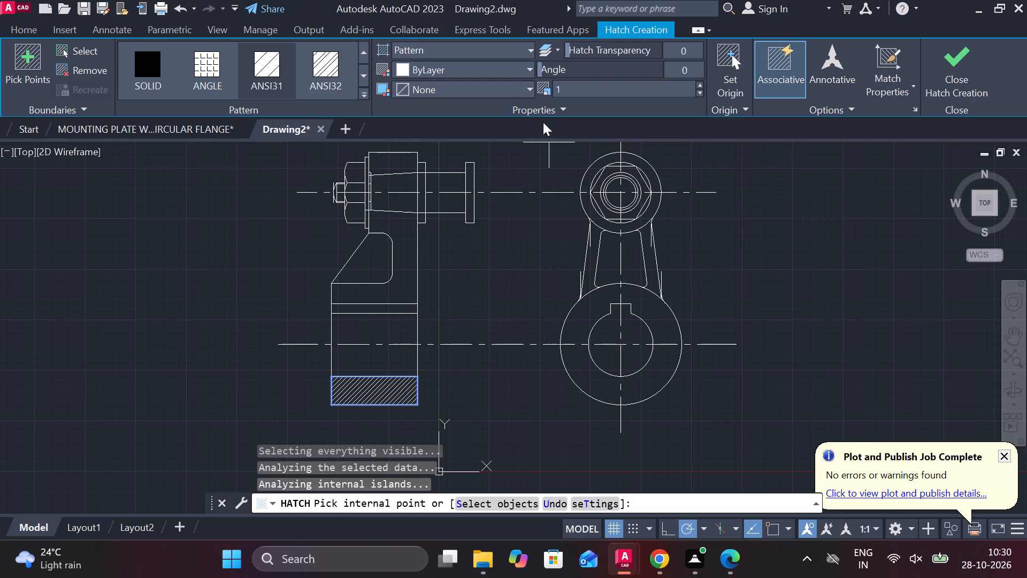
left_click(563, 86)
type("1.5")
key("space")
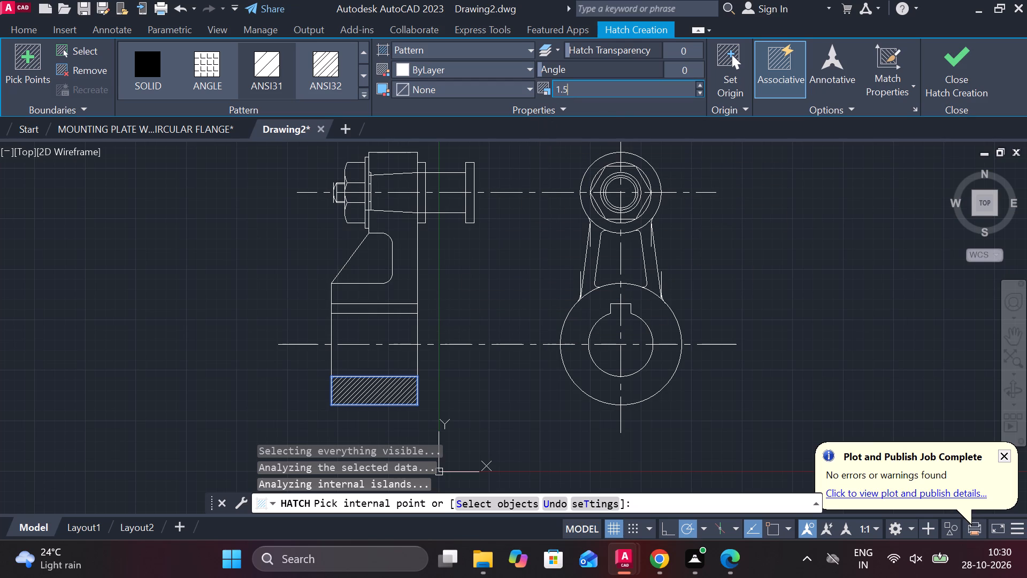
key("Return")
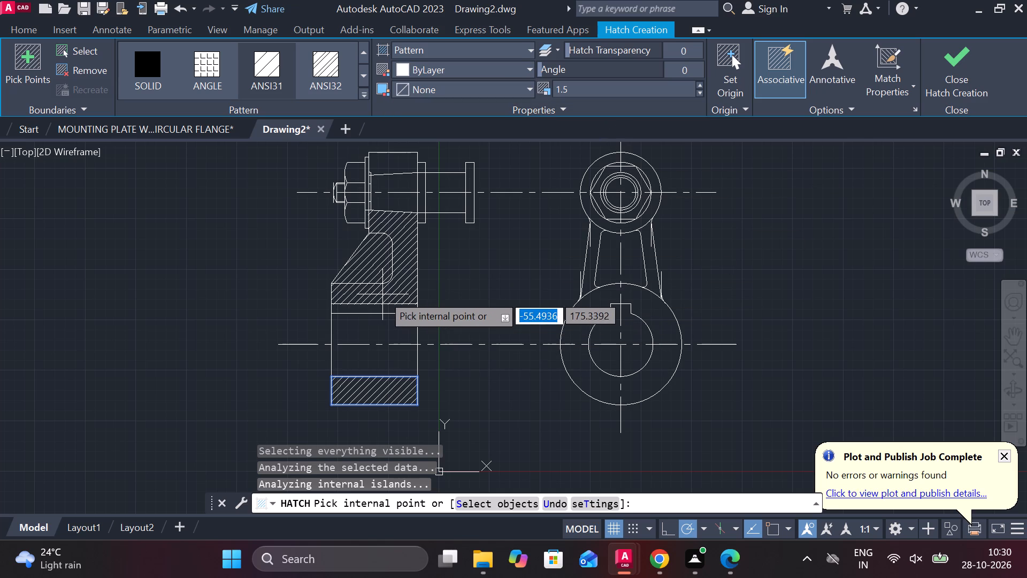
Add the web with the upper hub wall and the small-end wall above the pin to the hatch, and finish it.
left_click(407, 277)
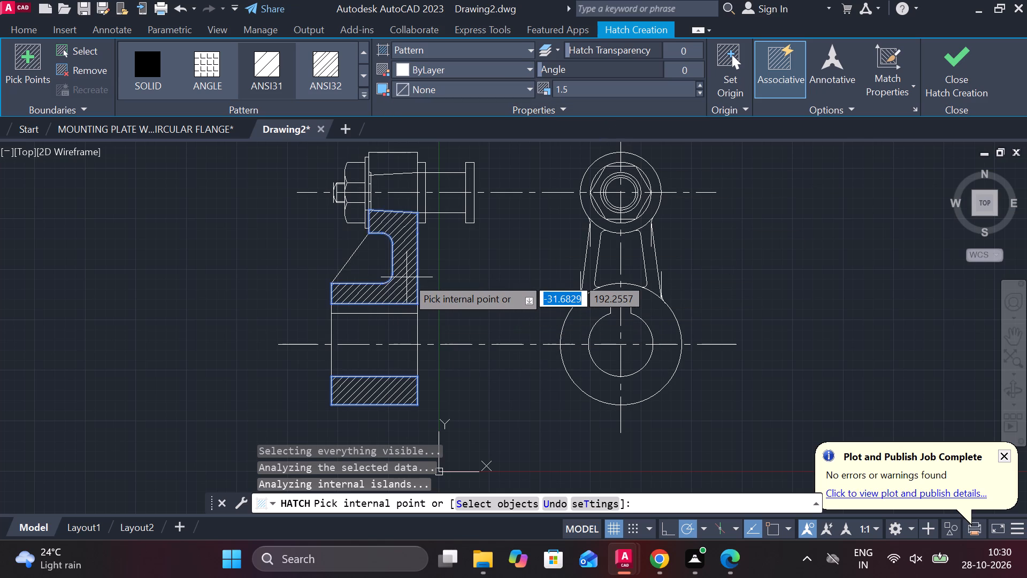
left_click(387, 168)
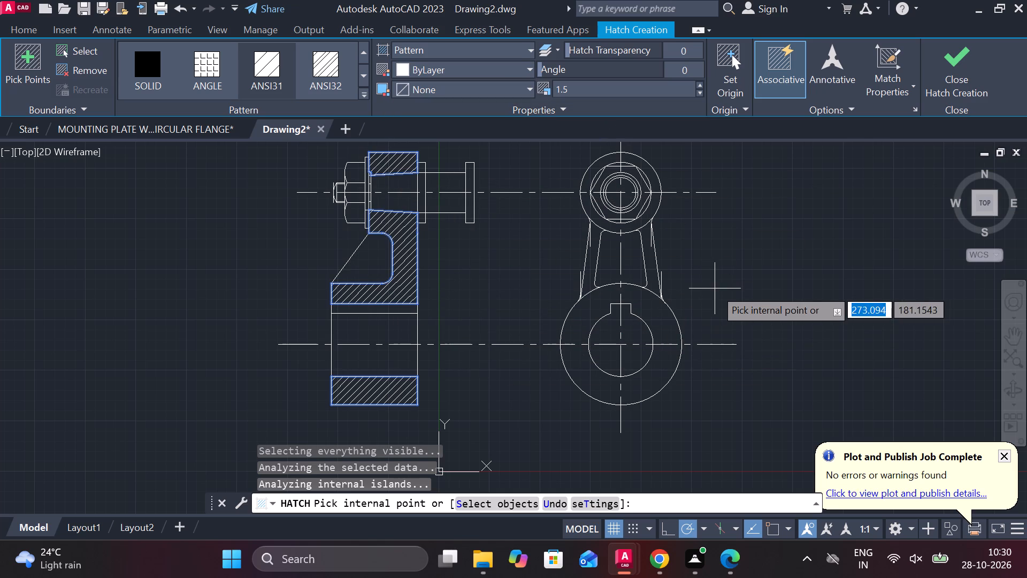
left_click(959, 92)
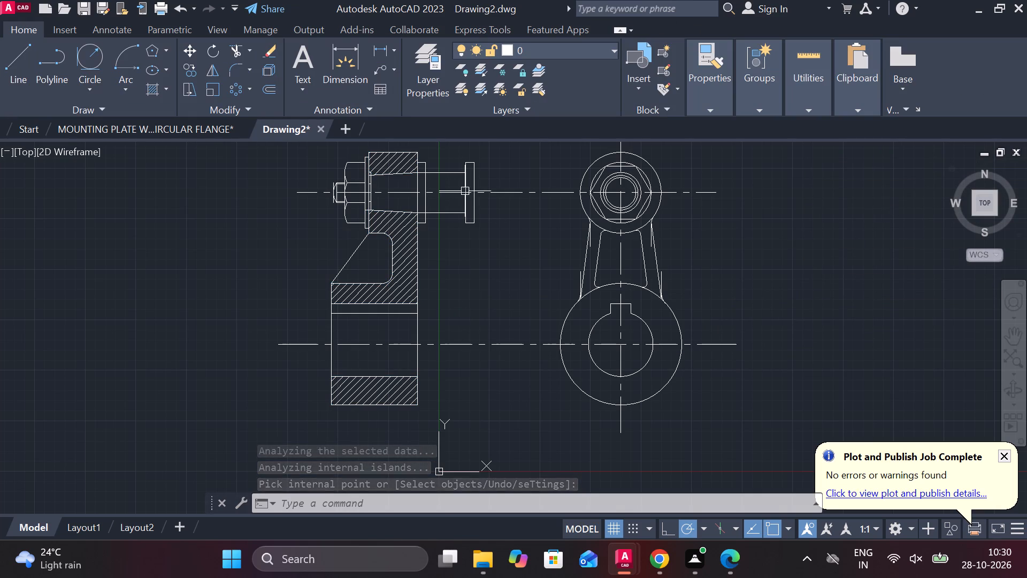
Add a linear dimension for the width of the hatched small end, placed above the side view.
scroll(463, 167, "up", 2)
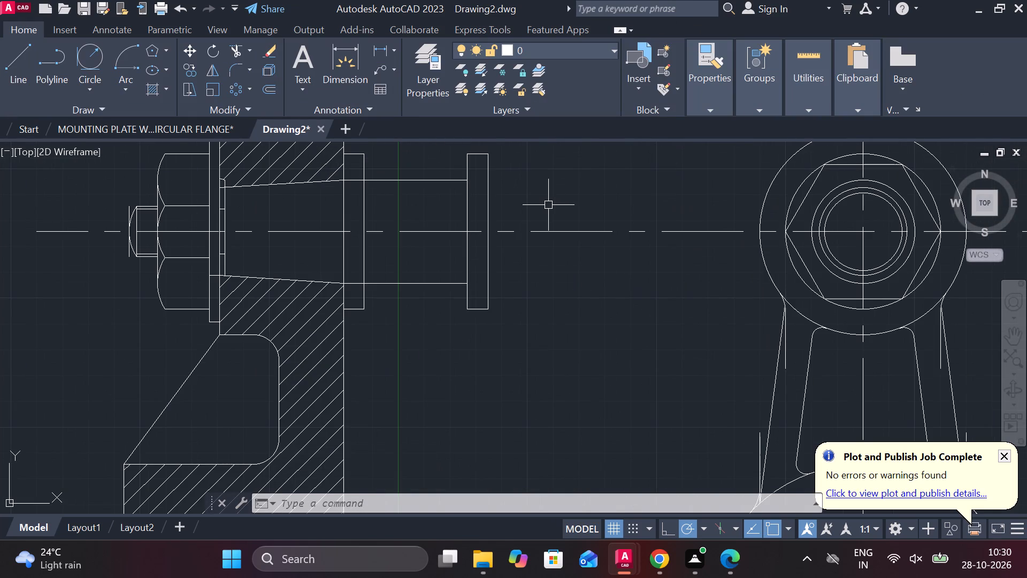
scroll(548, 205, "down", 2)
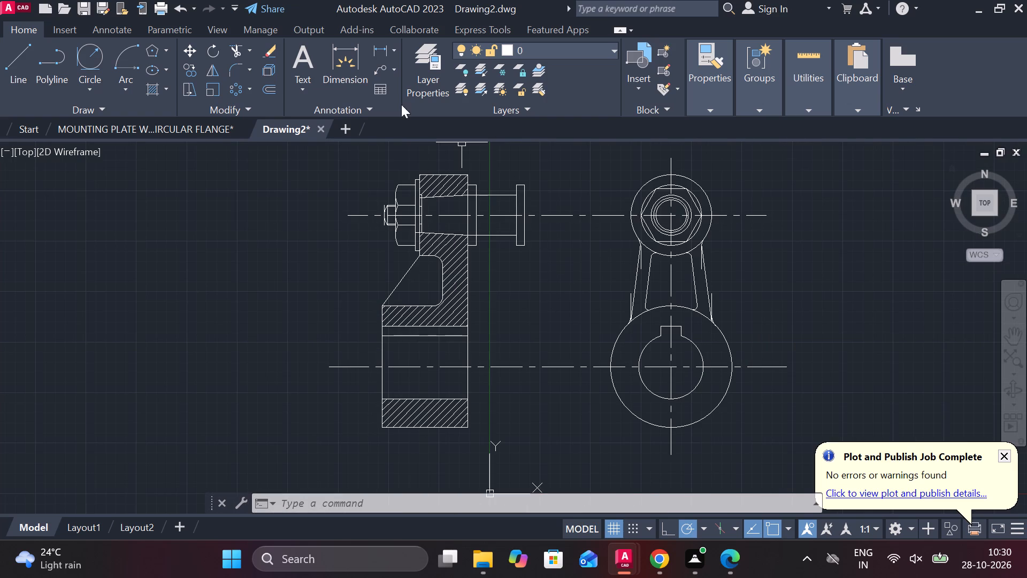
left_click(385, 47)
scroll(471, 181, "up", 1)
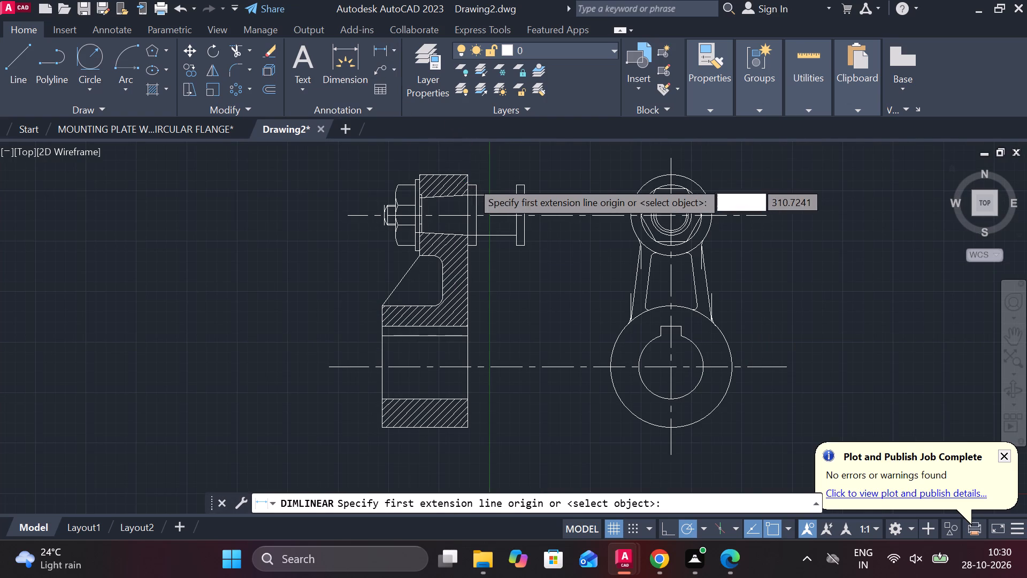
middle_click_drag(572, 174, 577, 268)
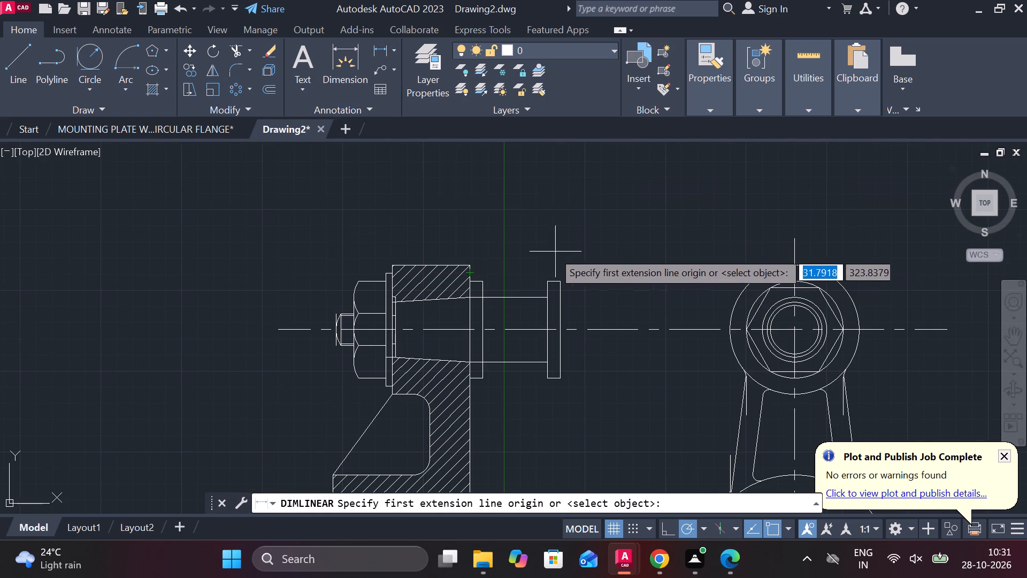
left_click(385, 259)
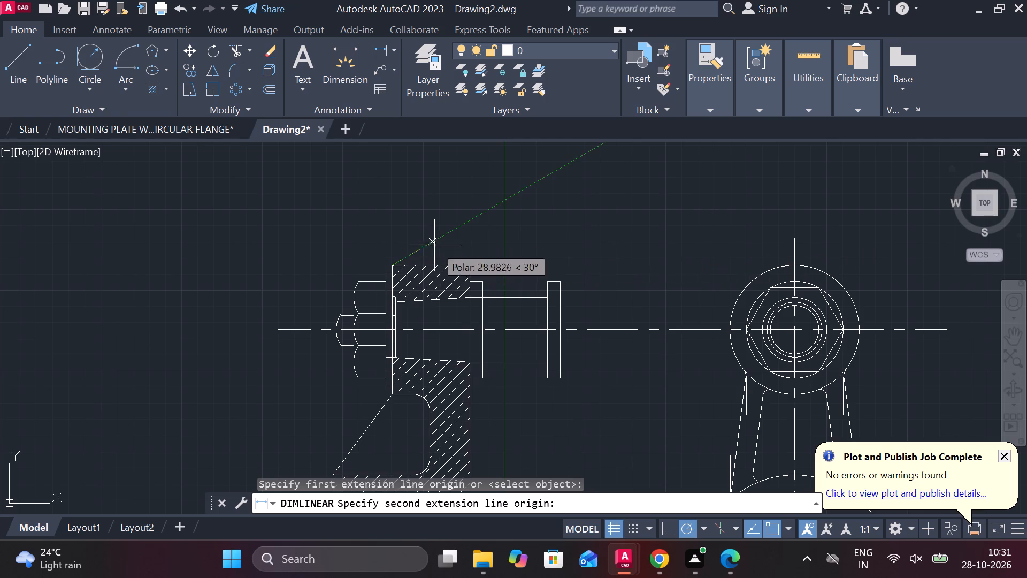
left_click(471, 265)
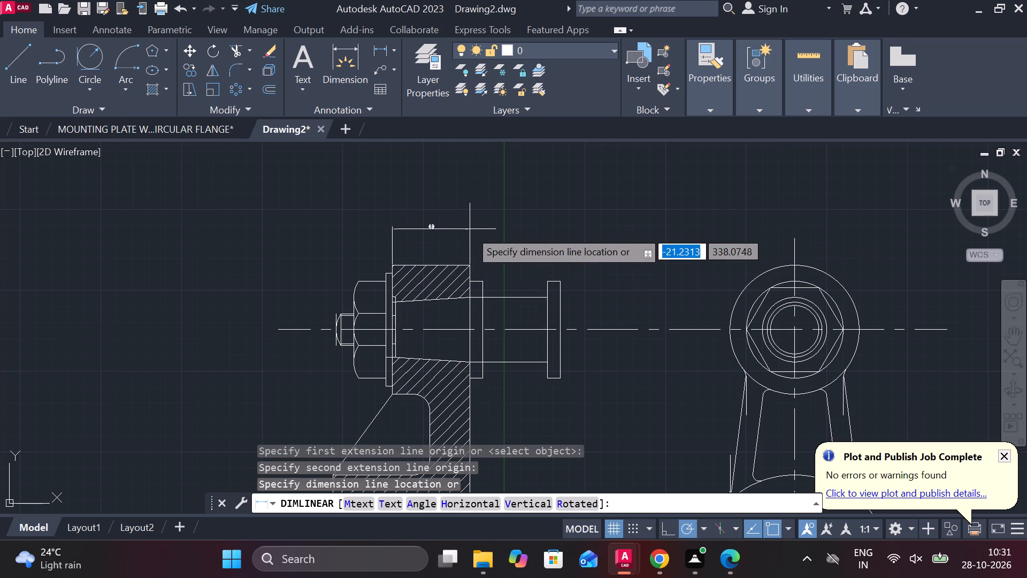
left_click(470, 230)
Modify dimension style ISO-25 with arrow size 4, text height 6 and ISO standard text alignment.
type("d")
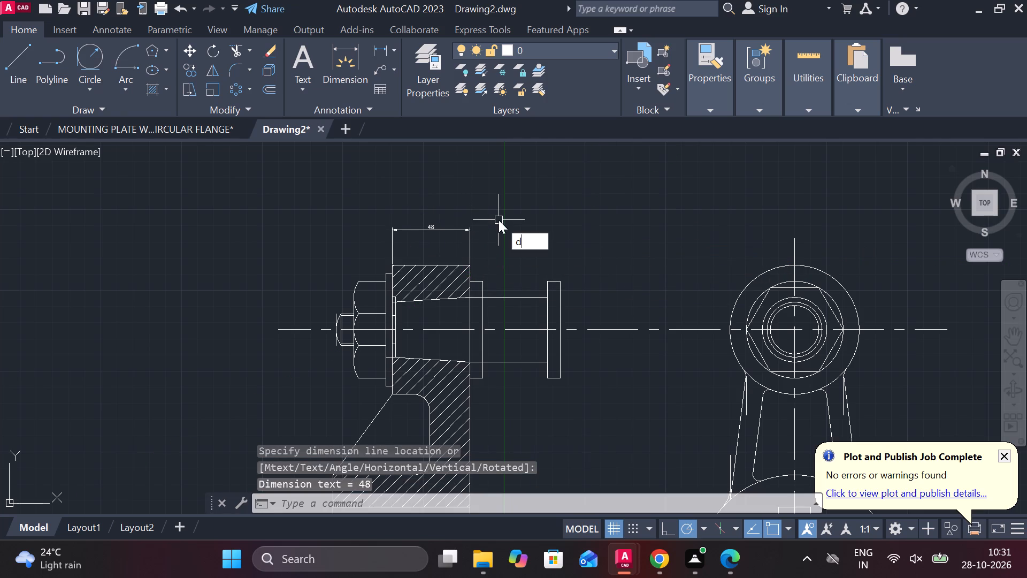
key("space")
left_click(667, 244)
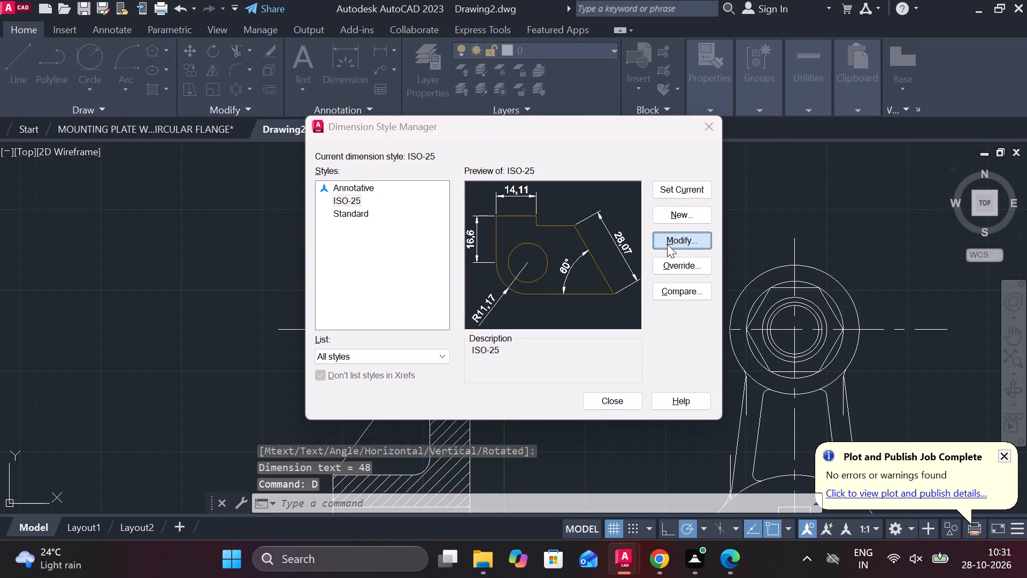
left_click(380, 95)
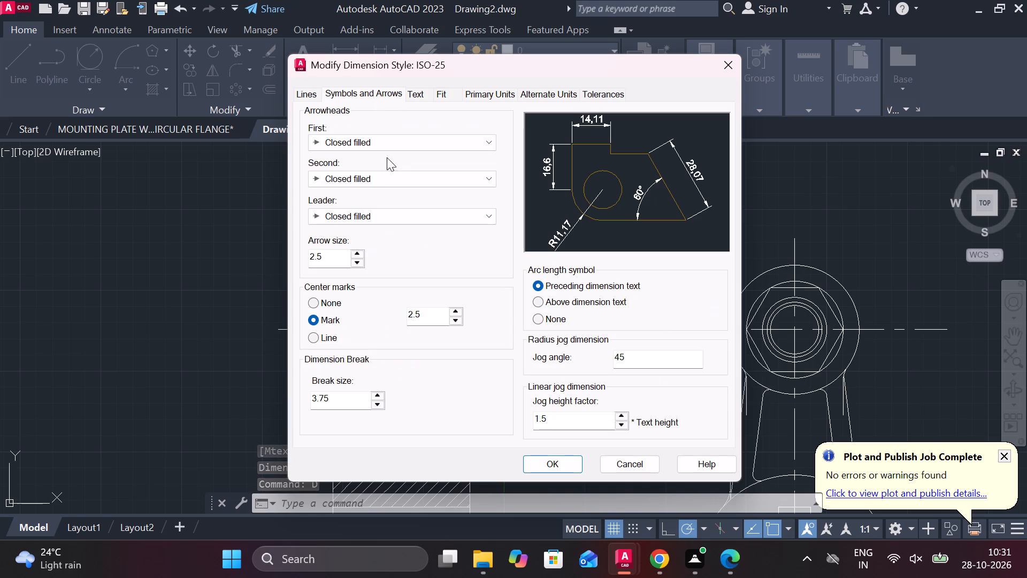
left_click(333, 262)
left_click_drag(333, 262, 317, 262)
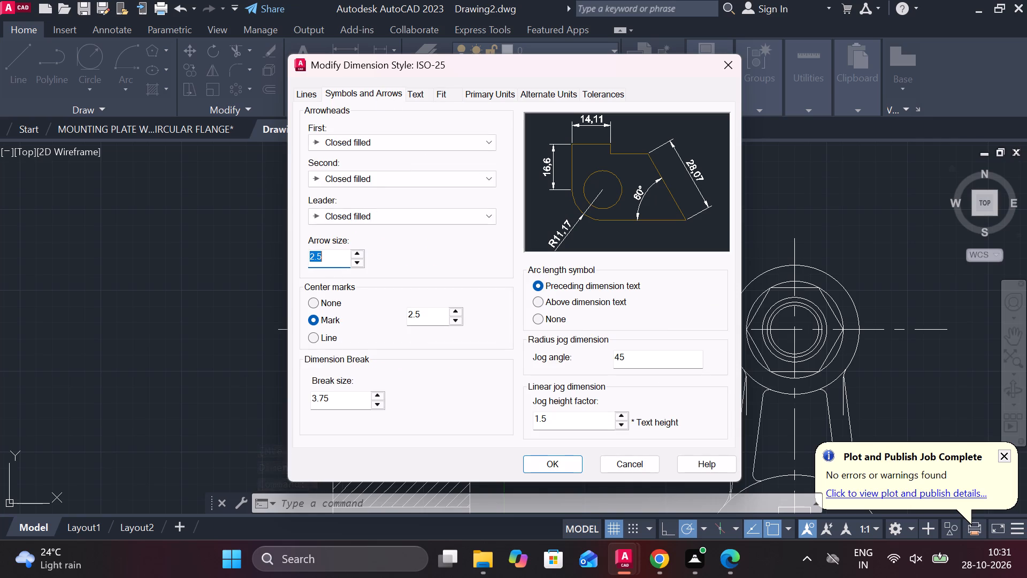
key("4")
left_click(421, 101)
left_click(421, 96)
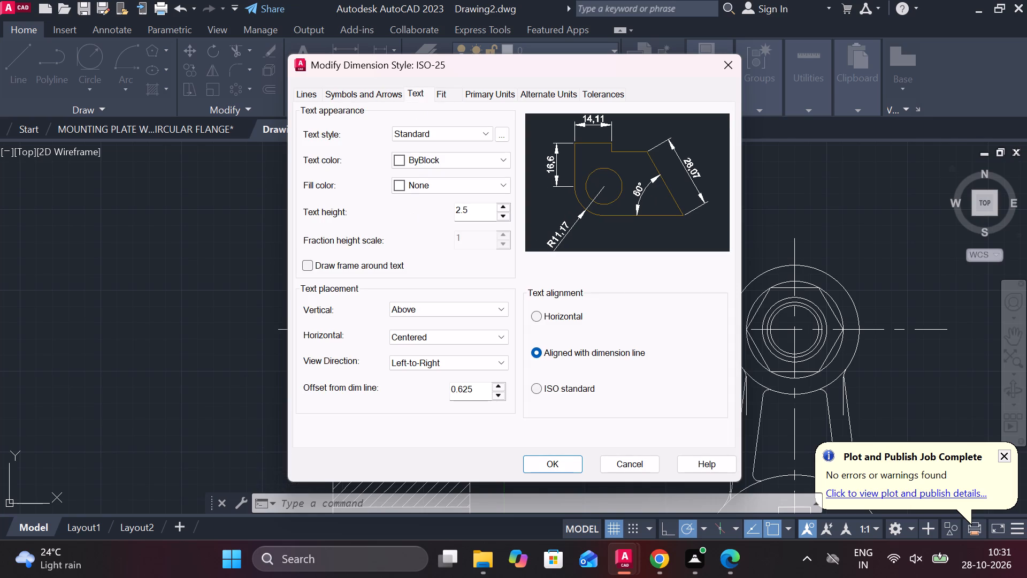
left_click_drag(465, 211, 442, 210)
key("6")
left_click(532, 386)
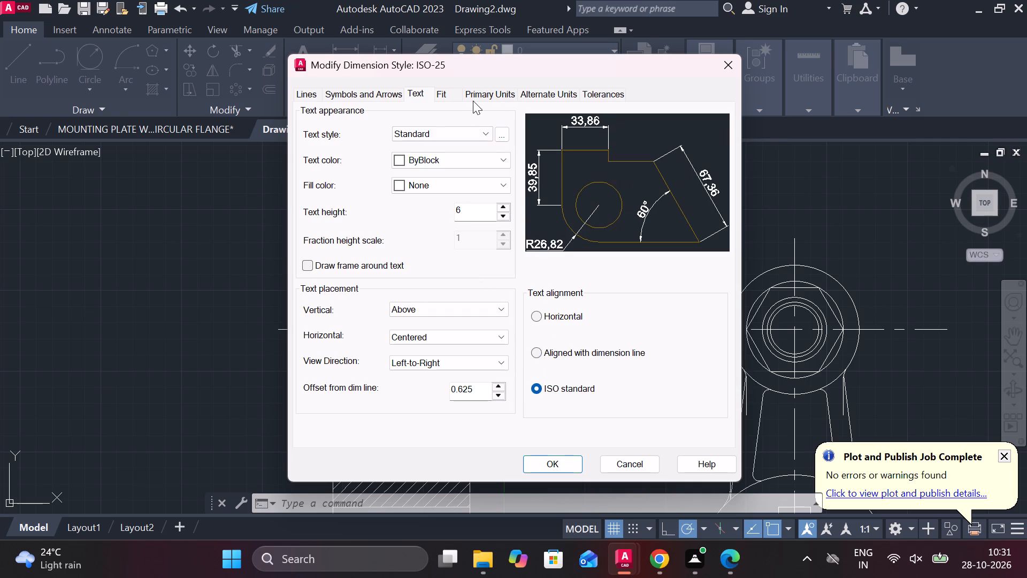
Set ISO-25's linear precision to 0, turn off drawing the dimension line between extension lines, and make the style current.
left_click(473, 101)
left_click(461, 159)
left_click(443, 152)
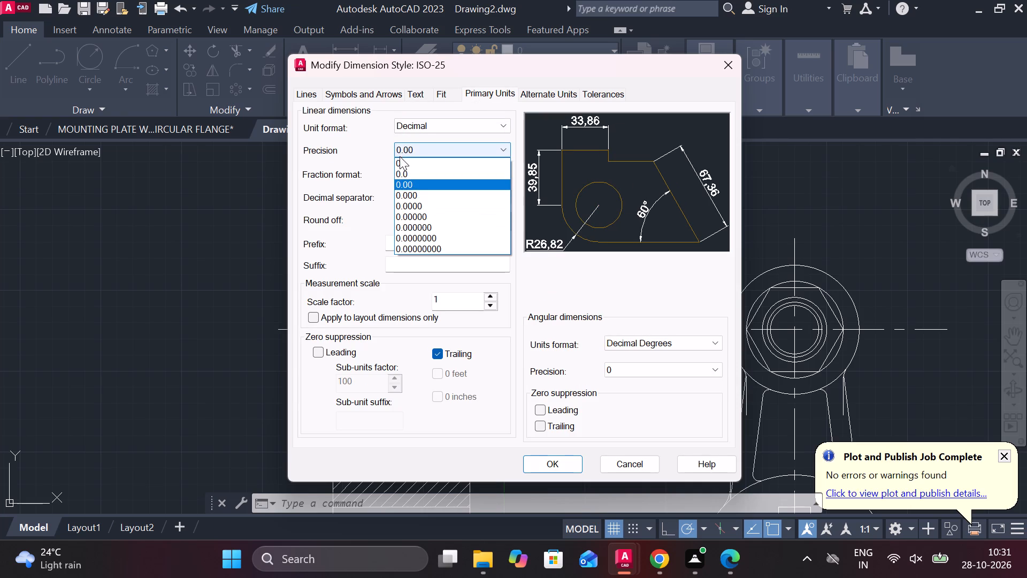
left_click(401, 162)
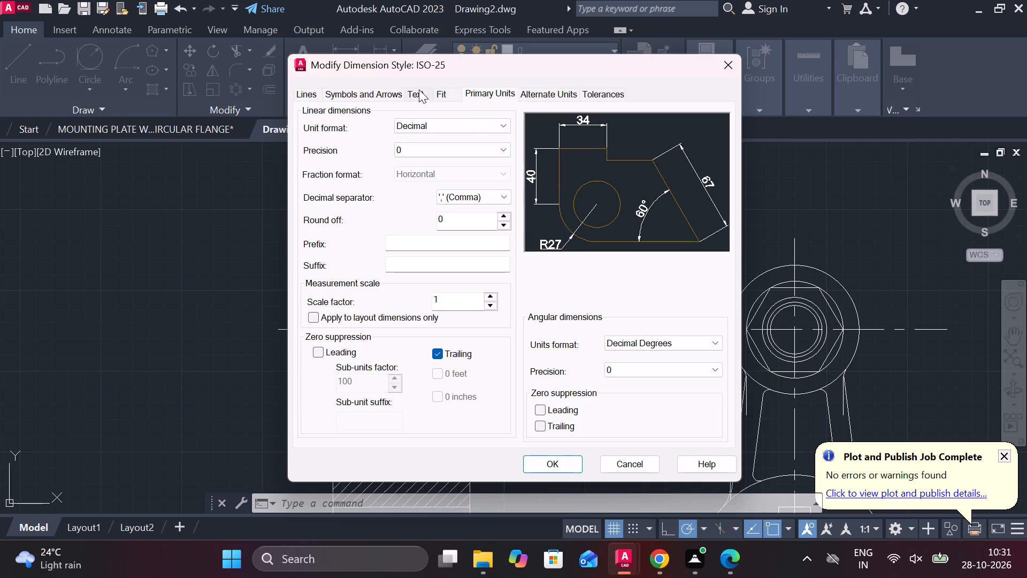
left_click(439, 89)
left_click(533, 375)
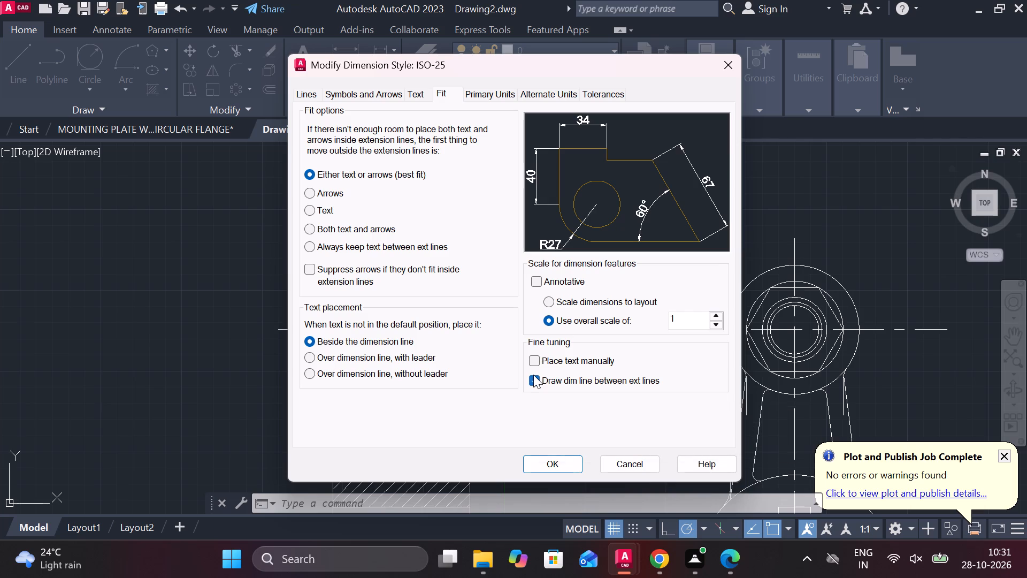
left_click(555, 458)
left_click(668, 185)
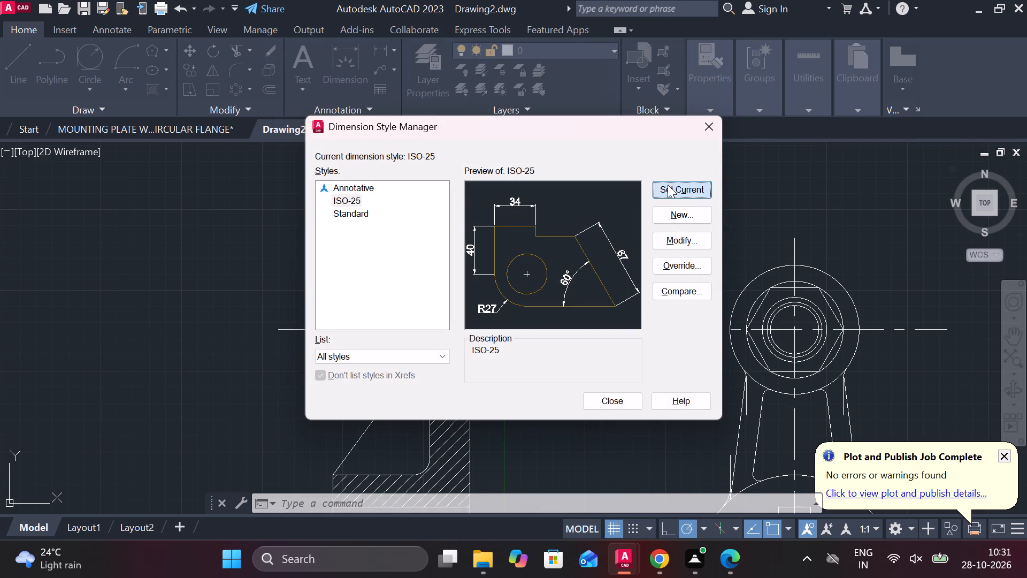
left_click(624, 394)
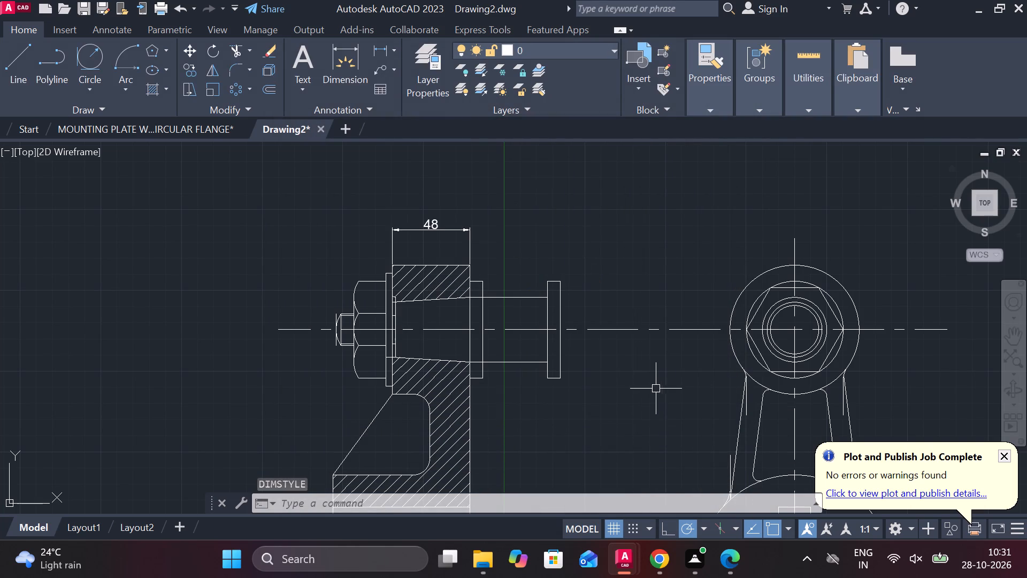
Change the ISO-25 dimension style's text height to 7 and set the style current.
middle_click_drag(638, 387, 620, 336)
scroll(609, 302, "down", 1)
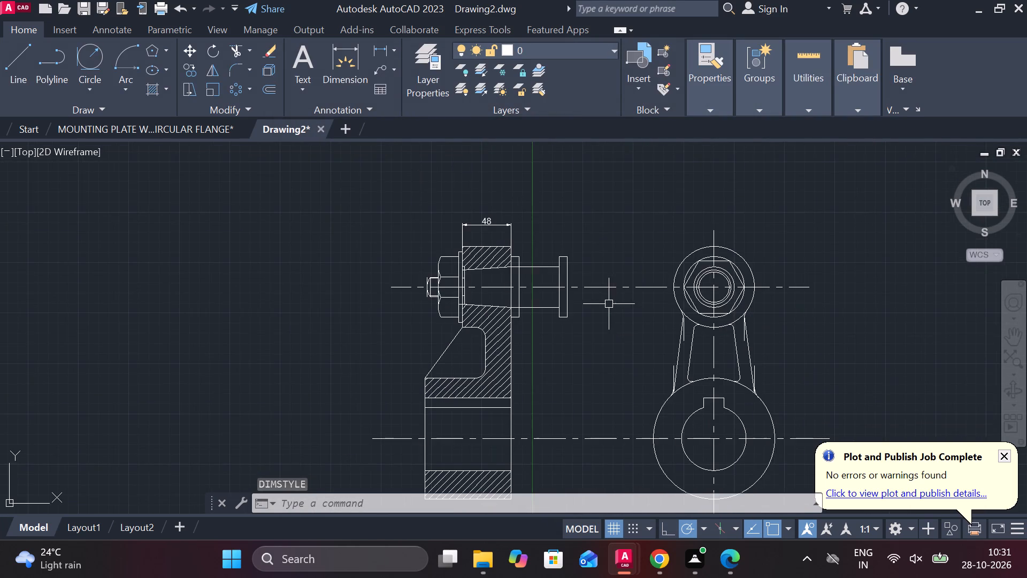
middle_click_drag(596, 303, 541, 208)
middle_click_drag(546, 212, 551, 285)
type("d")
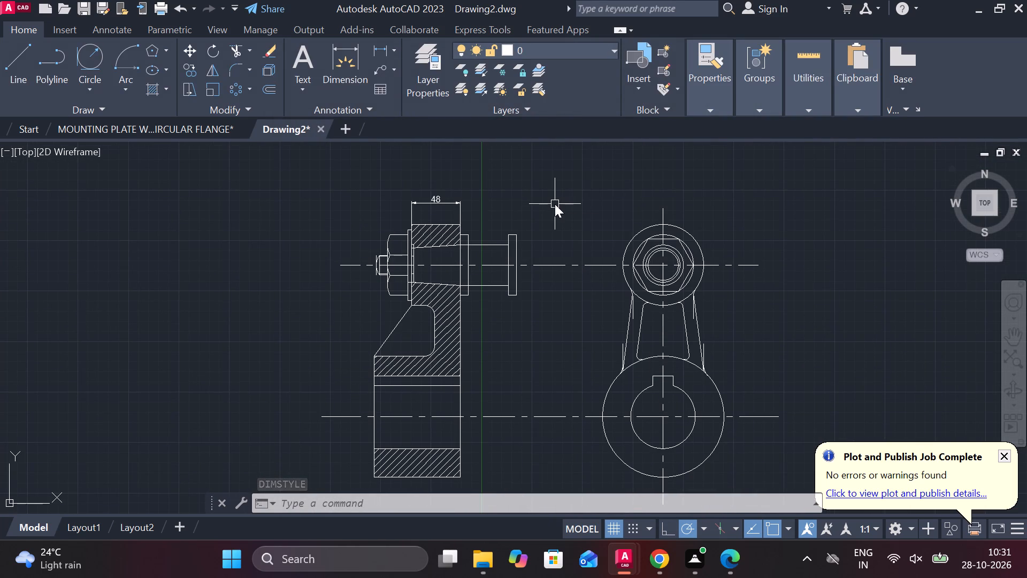
key("space")
left_click(691, 252)
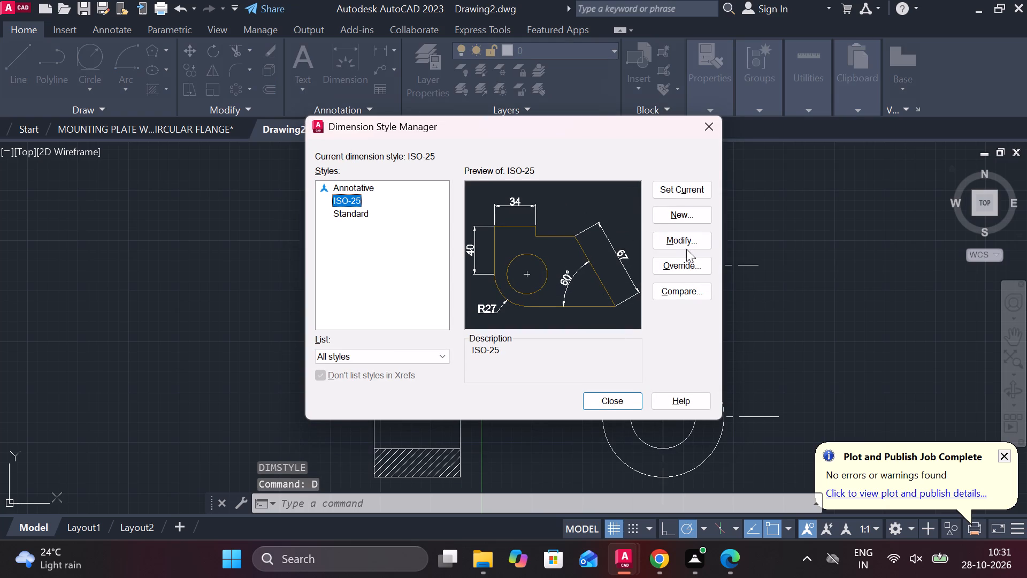
left_click(678, 240)
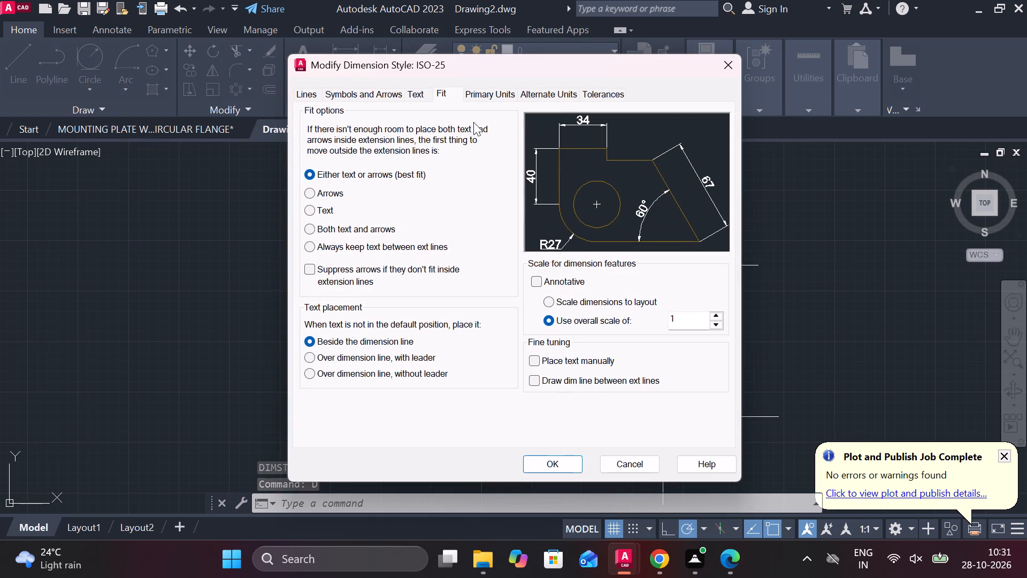
left_click(413, 88)
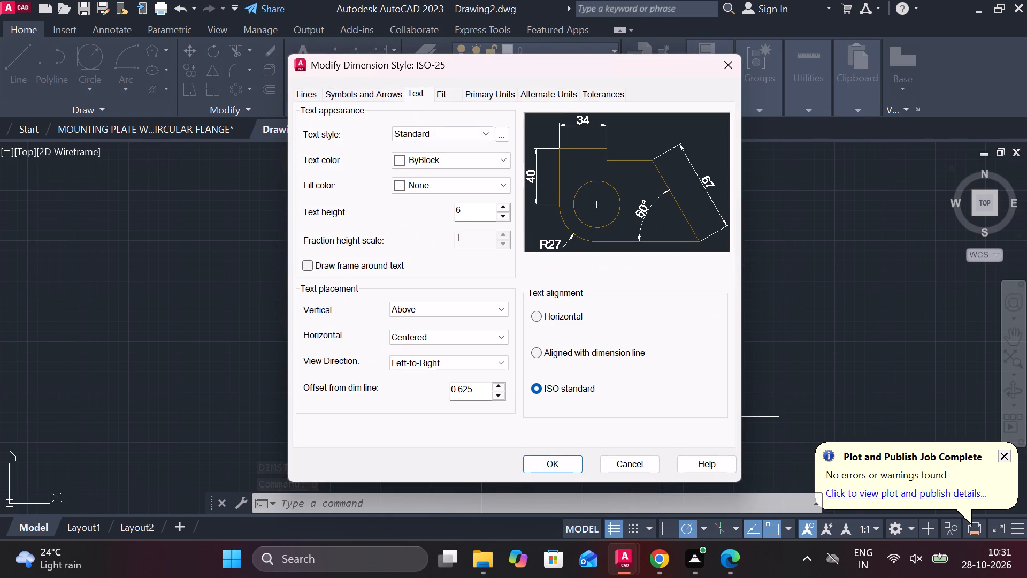
left_click_drag(465, 207, 453, 207)
left_click_drag(451, 207, 444, 207)
key("7")
left_click(553, 459)
left_click(692, 186)
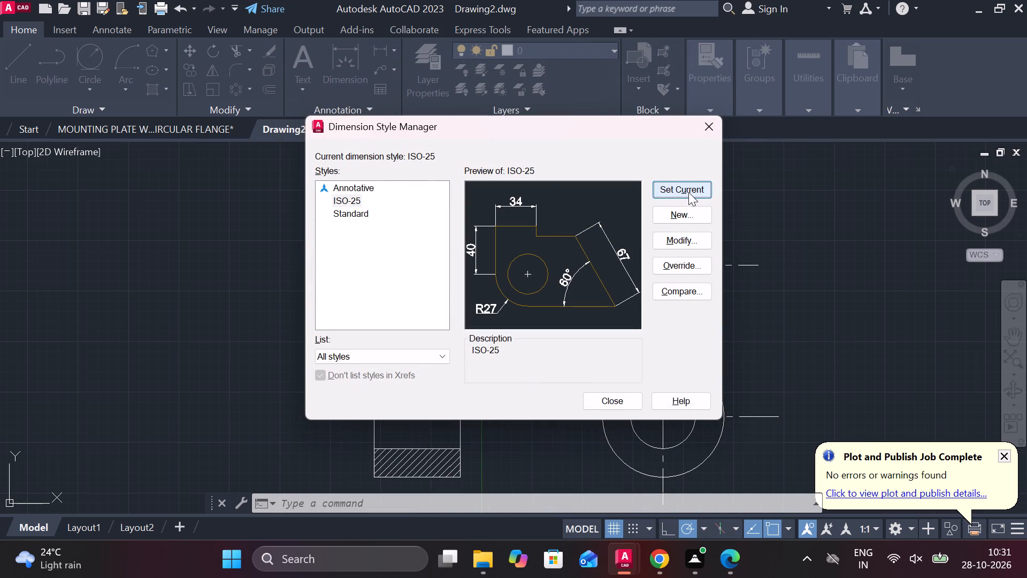
left_click(599, 407)
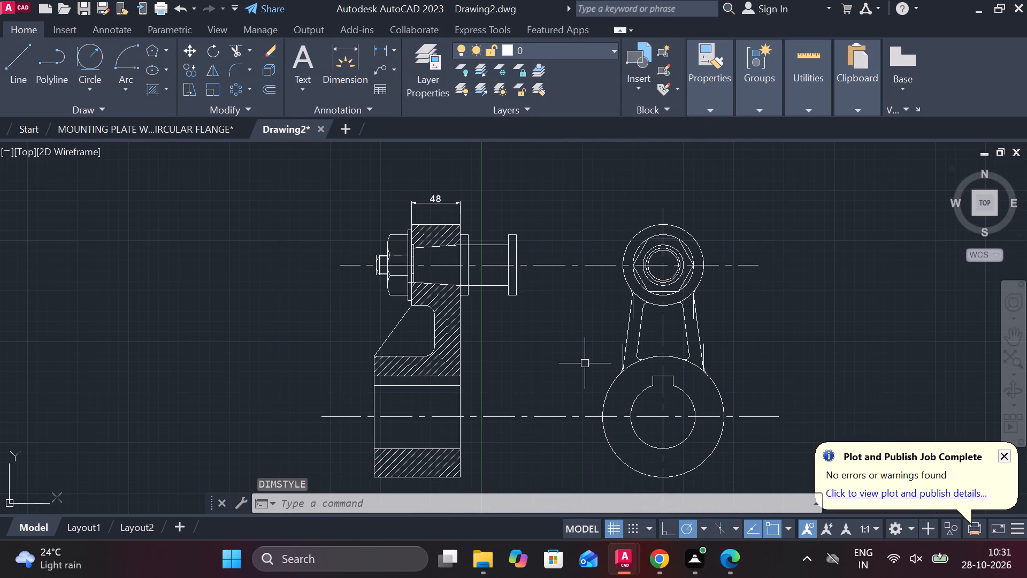
Dimension the width of the pin's collar beside the small end, in line with the small-end width dimension.
left_click(382, 52)
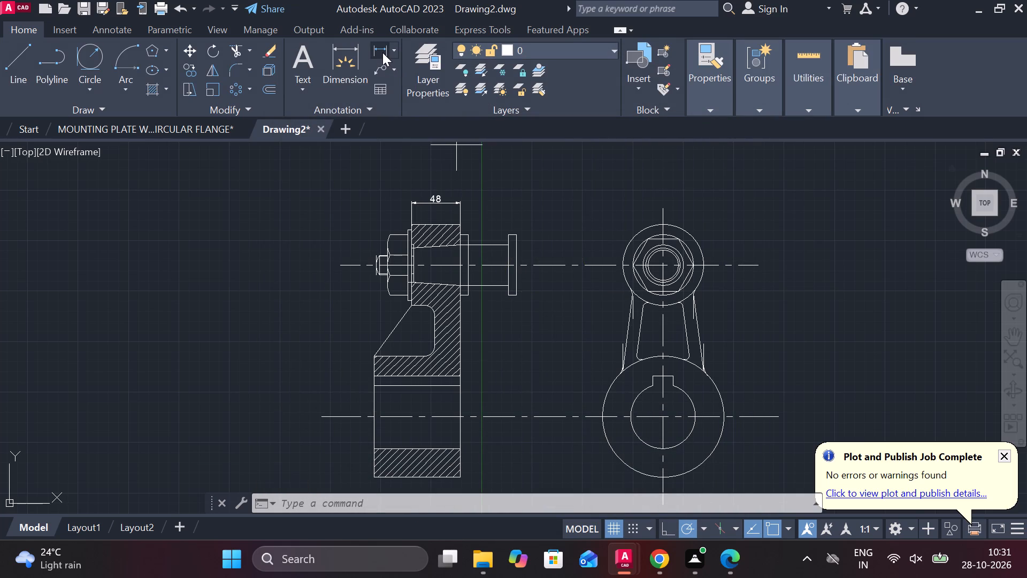
scroll(507, 193, "up", 2)
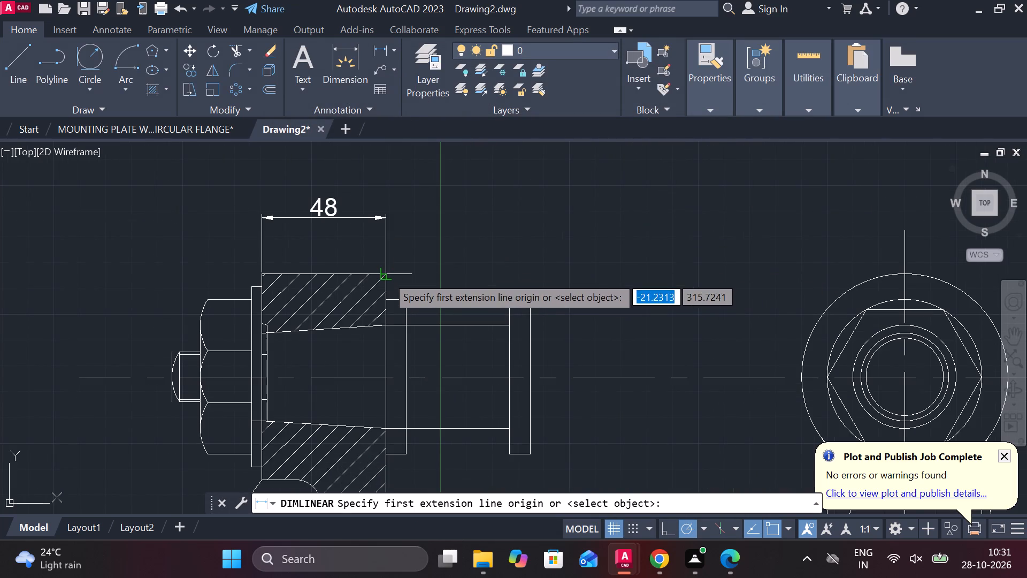
left_click(386, 276)
left_click(412, 303)
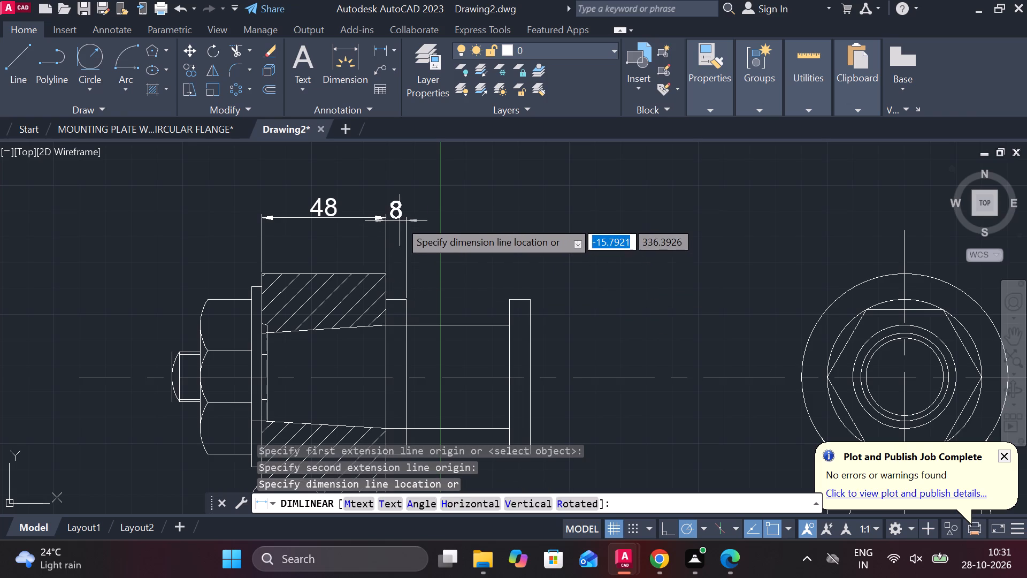
left_click(388, 219)
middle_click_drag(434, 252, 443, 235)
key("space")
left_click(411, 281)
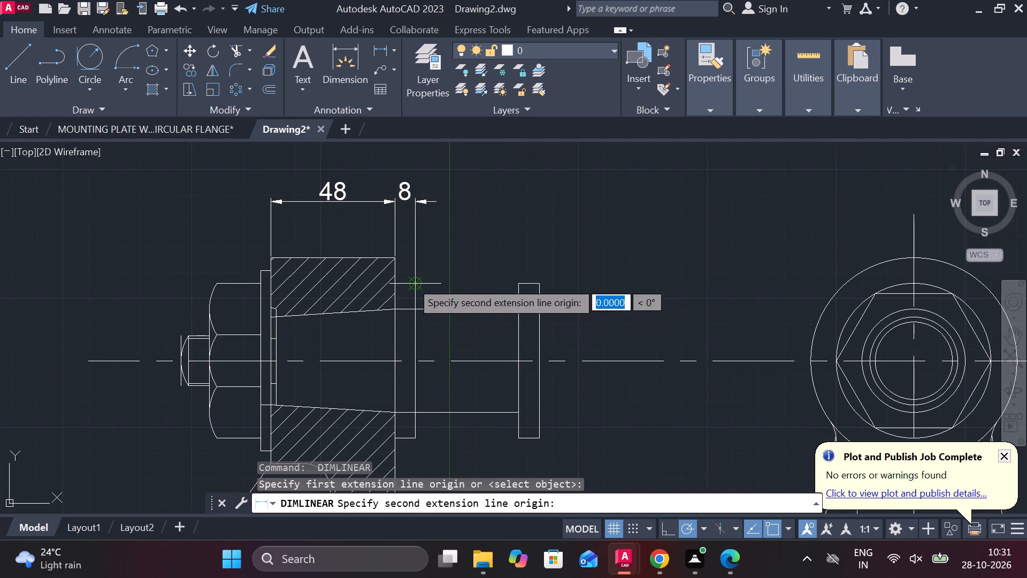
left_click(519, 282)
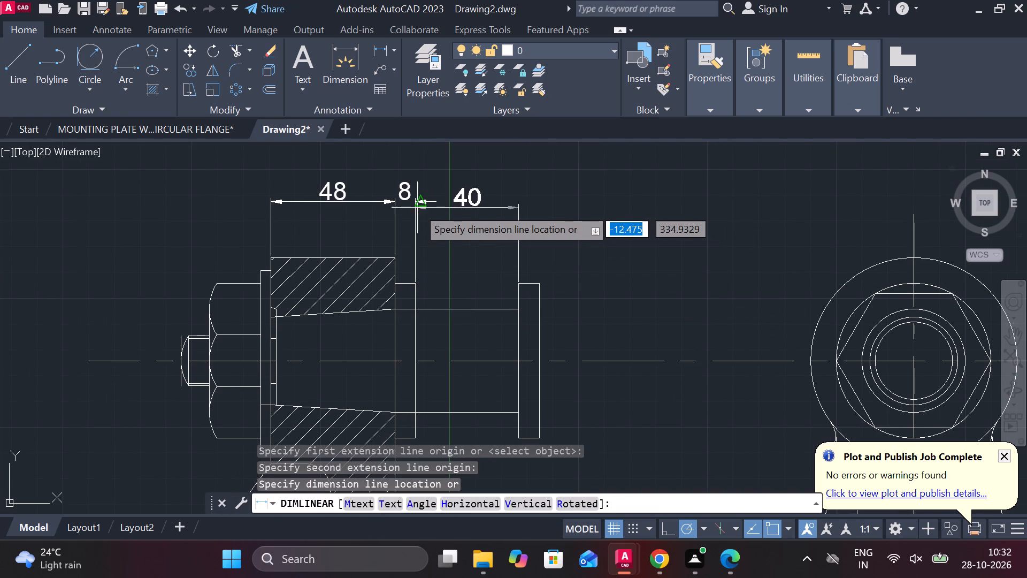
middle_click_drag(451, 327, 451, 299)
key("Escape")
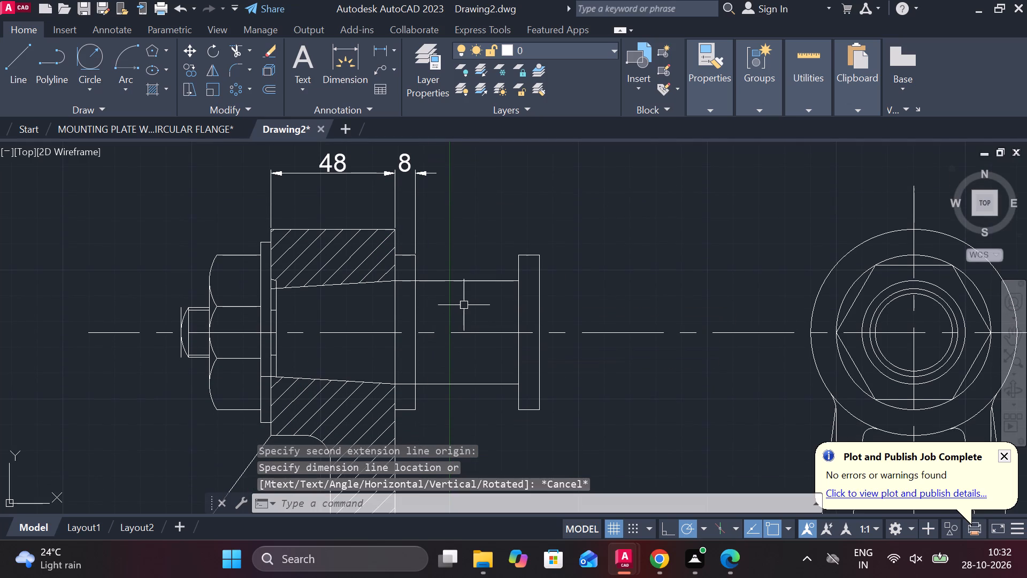
Dimension the pin's straight length between the collar and the end flange, in line with the collar width dimension.
key("space")
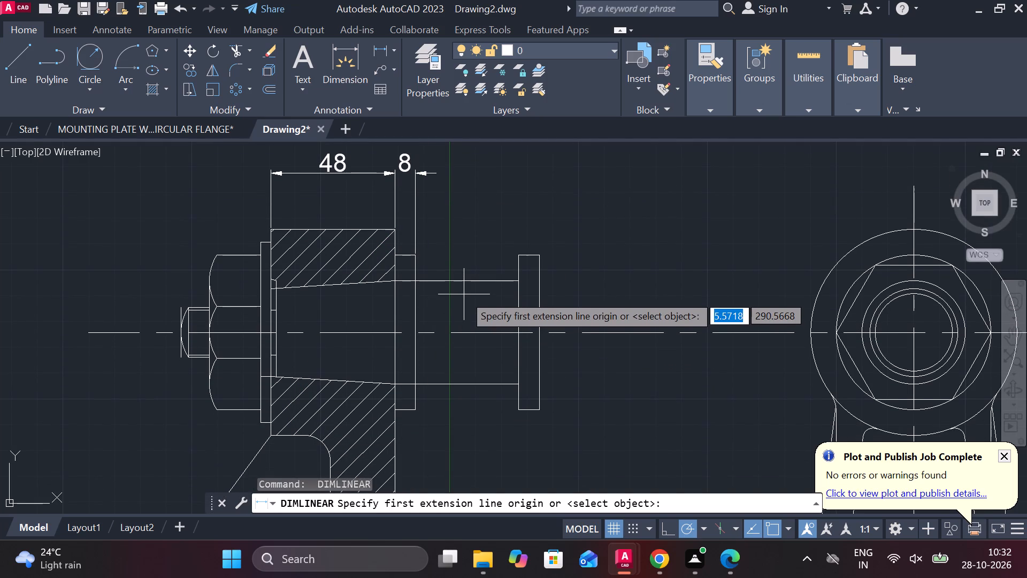
left_click(421, 254)
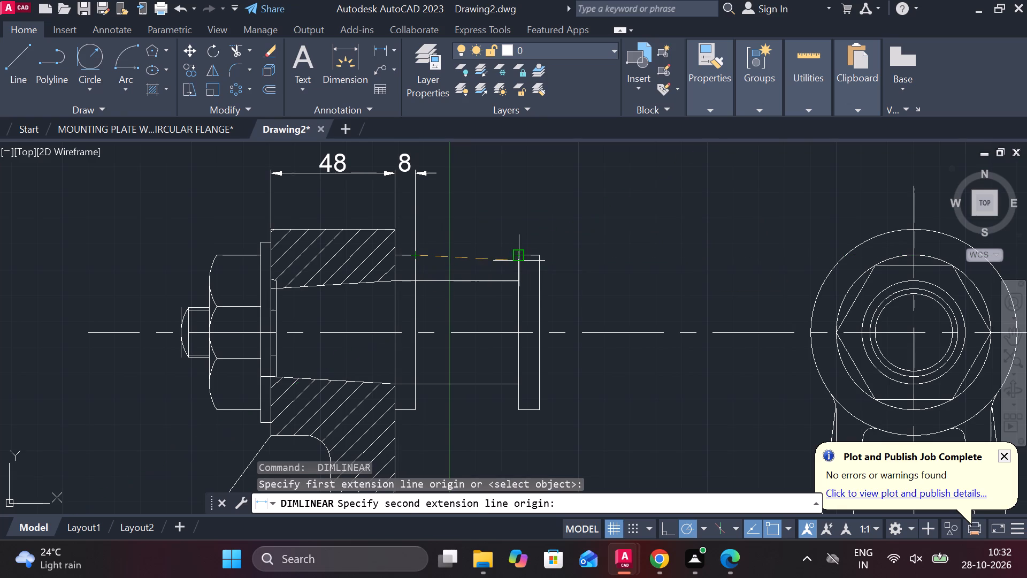
left_click(519, 261)
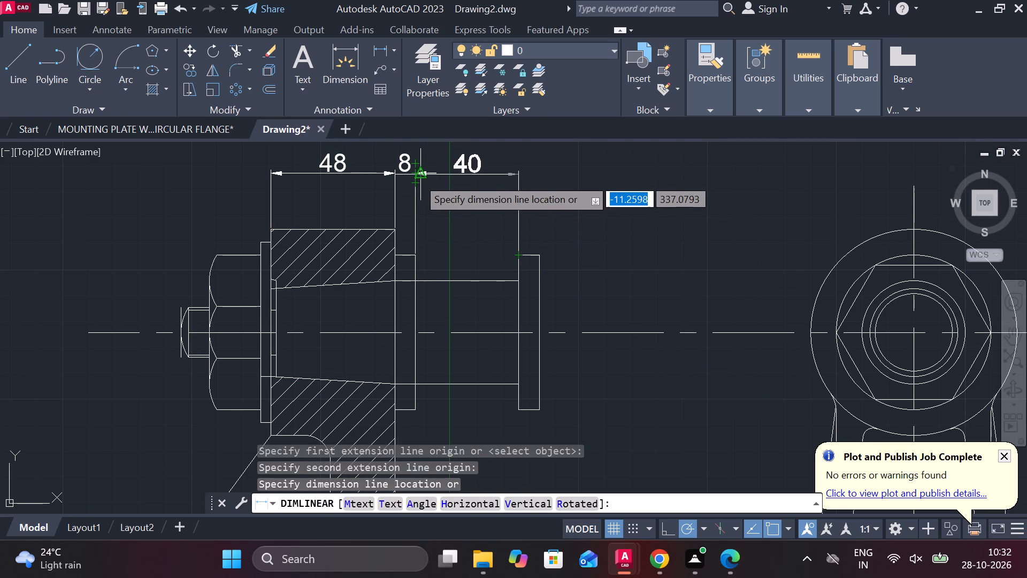
left_click(417, 178)
Dimension the diameter of the pin's straight portion between collar and end flange, adding a diameter symbol before the value.
key("space")
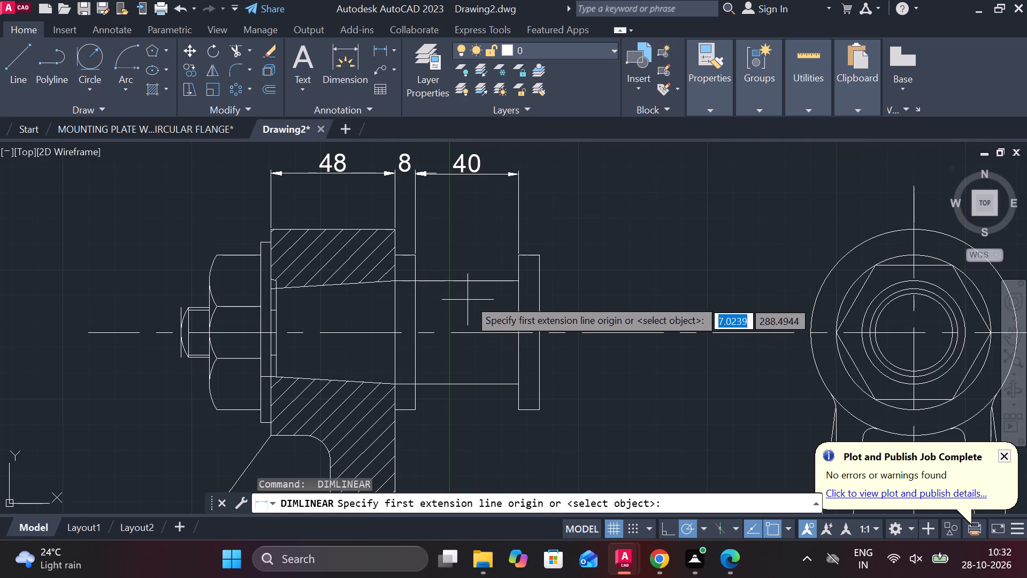
left_click(472, 289)
left_click(473, 381)
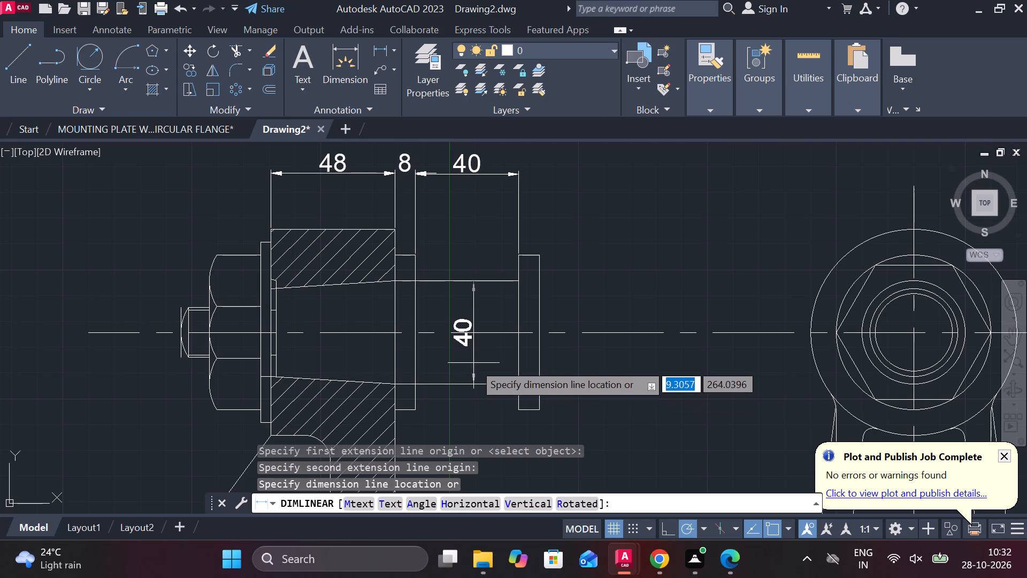
left_click(473, 363)
double_click(463, 335)
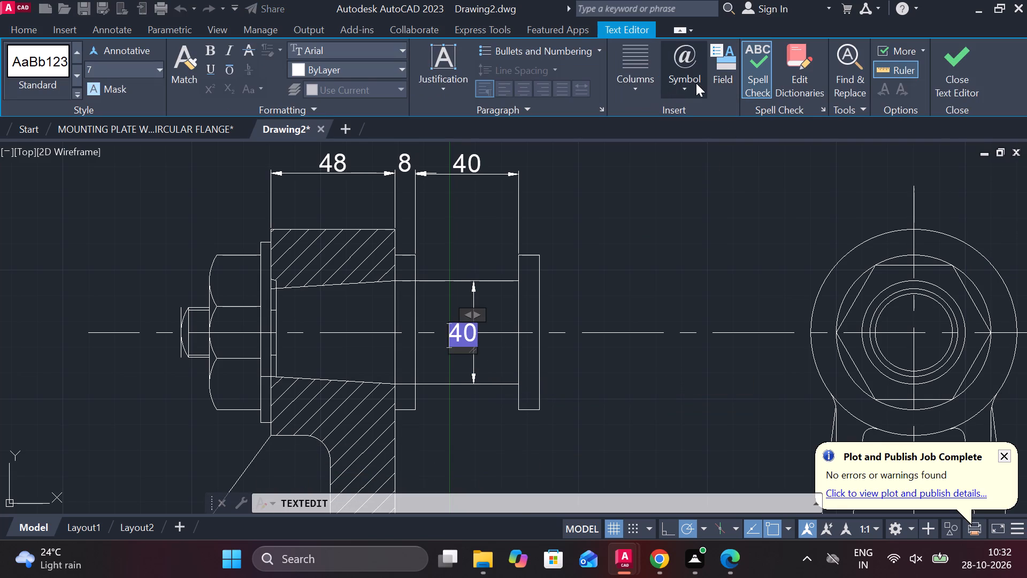
left_click(696, 83)
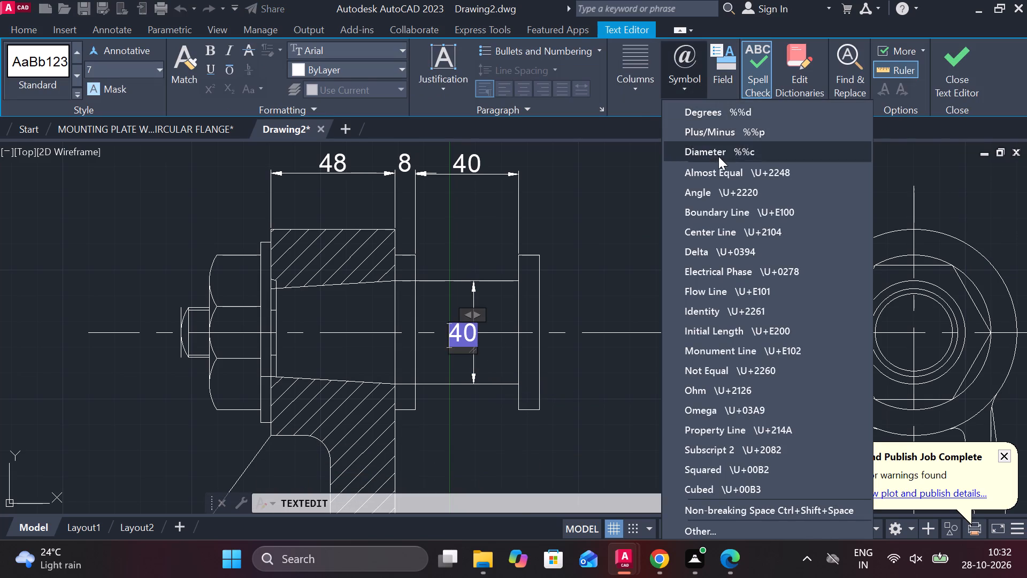
left_click(718, 156)
left_click(935, 69)
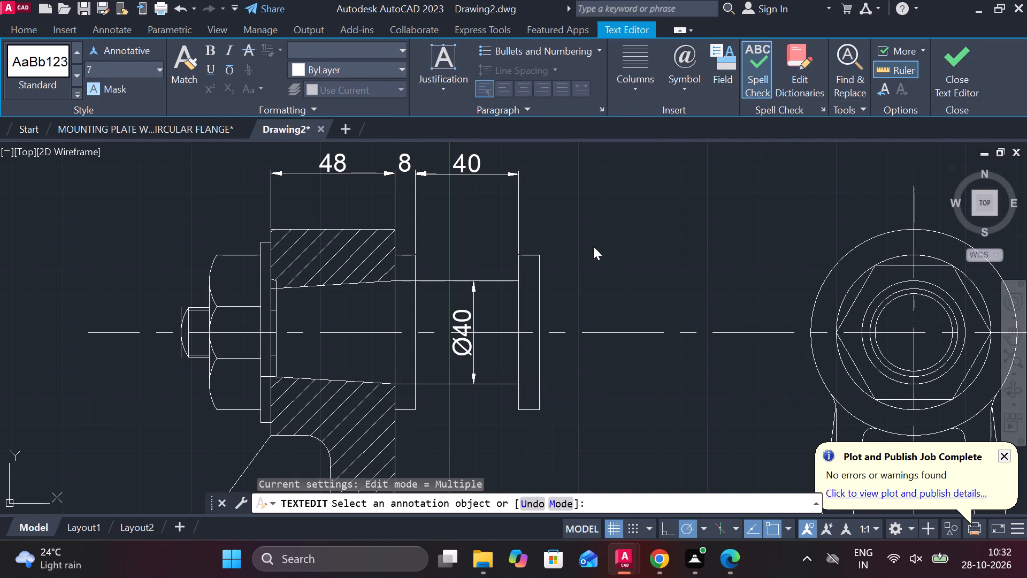
Dimension the diameter of the pin's end flange just beyond its outer face, adding a diameter symbol before the value.
double_click(386, 55)
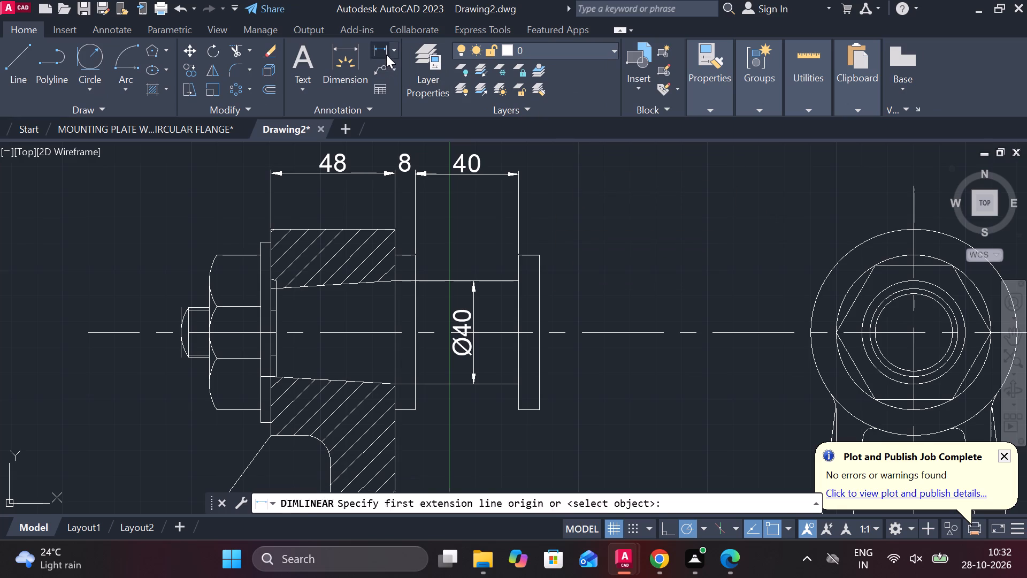
left_click(545, 252)
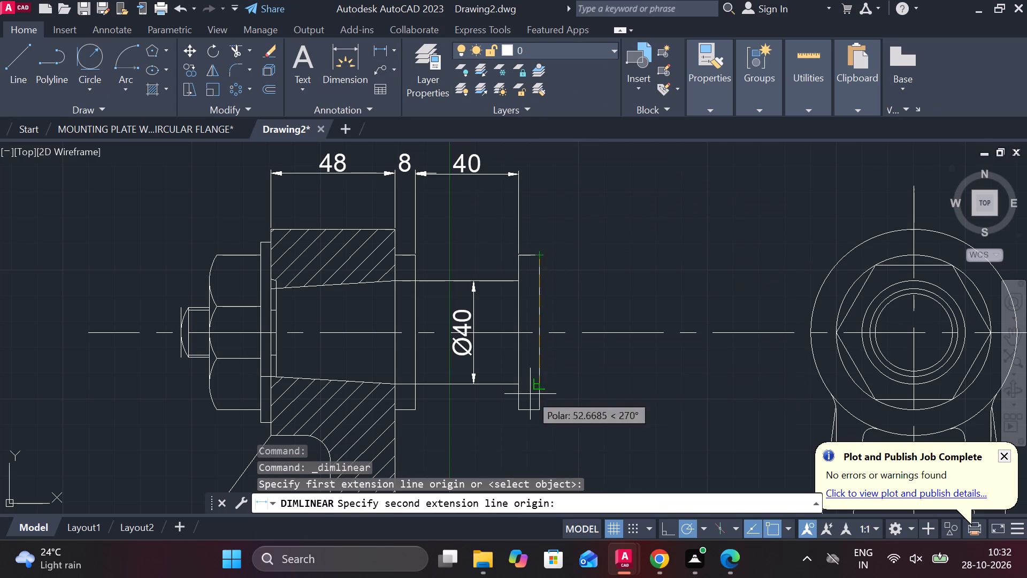
left_click(536, 412)
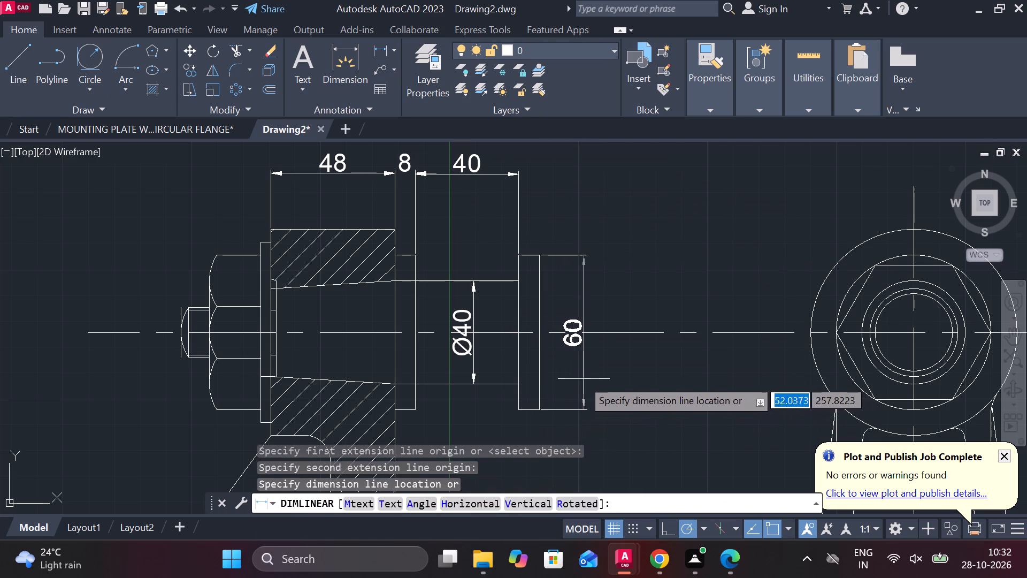
left_click(580, 379)
double_click(571, 325)
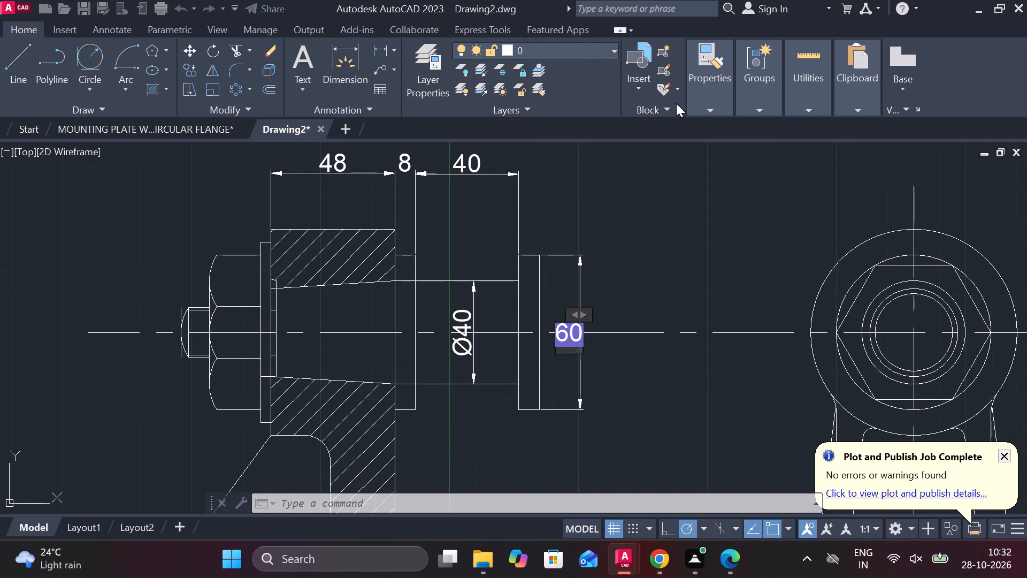
left_click(689, 95)
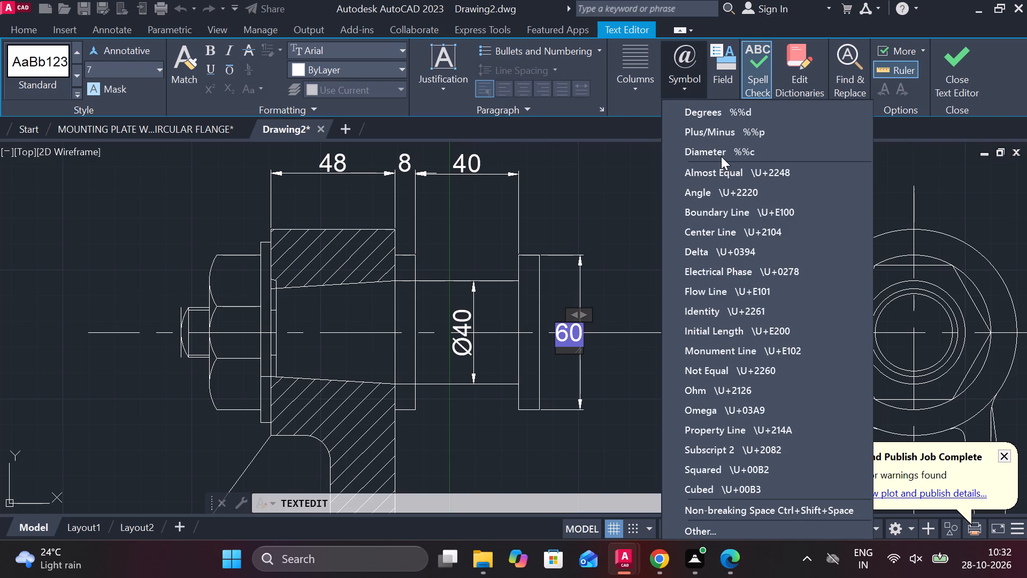
left_click(721, 156)
left_click(972, 96)
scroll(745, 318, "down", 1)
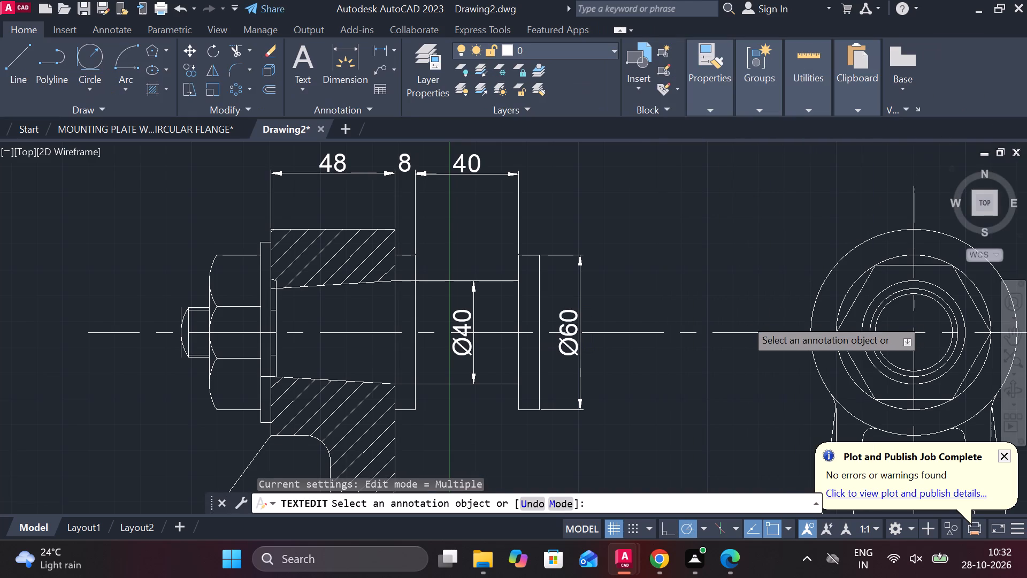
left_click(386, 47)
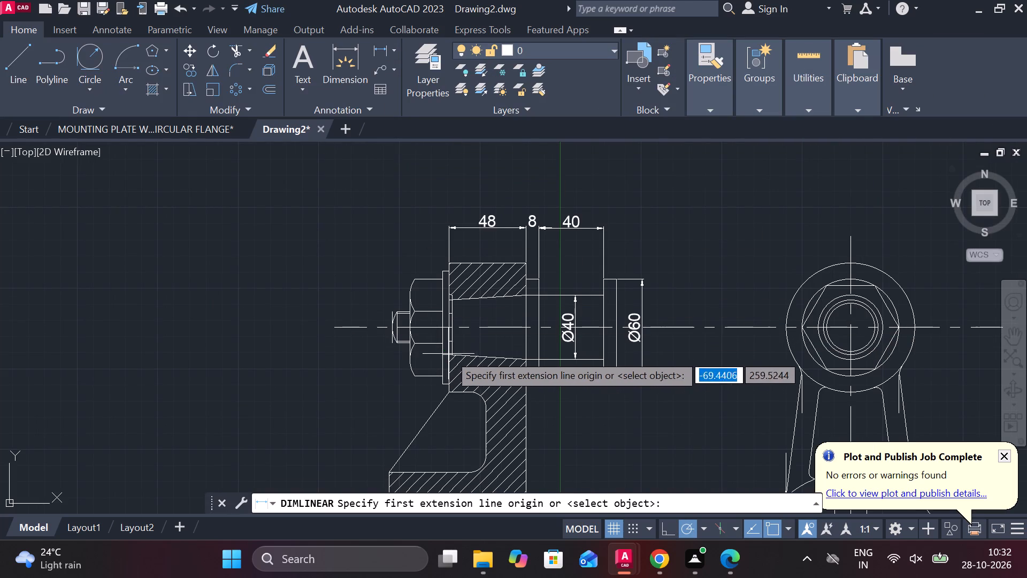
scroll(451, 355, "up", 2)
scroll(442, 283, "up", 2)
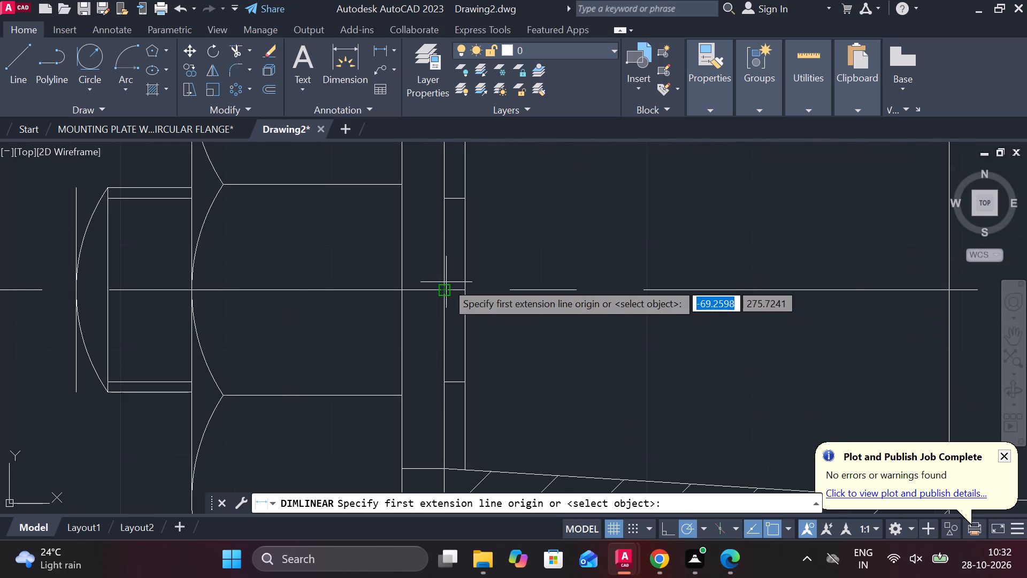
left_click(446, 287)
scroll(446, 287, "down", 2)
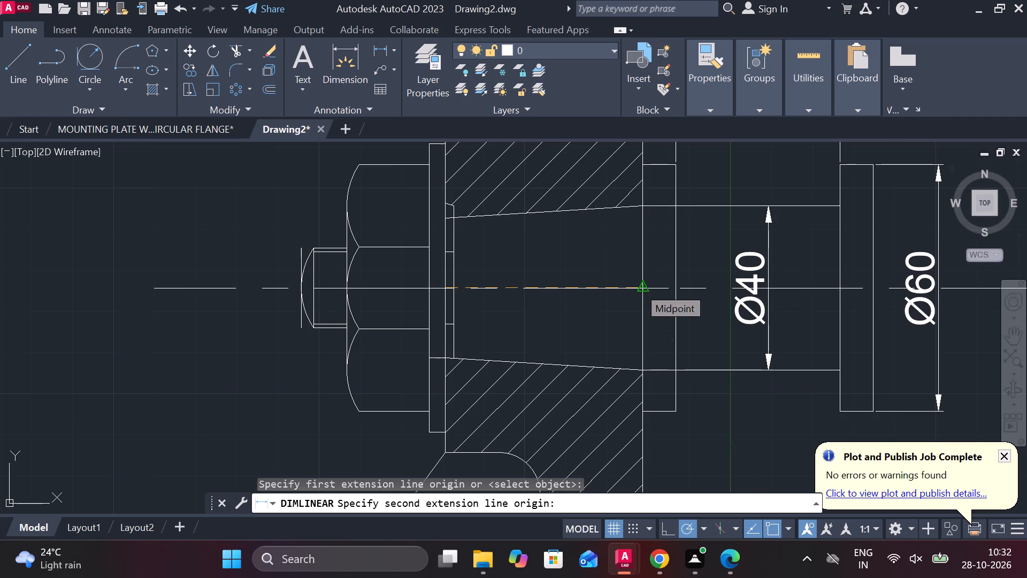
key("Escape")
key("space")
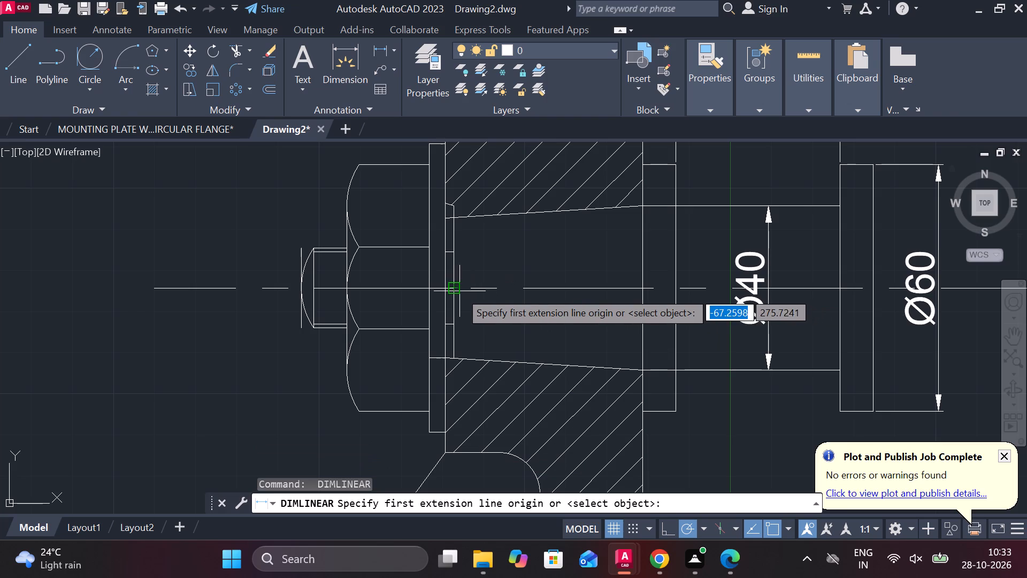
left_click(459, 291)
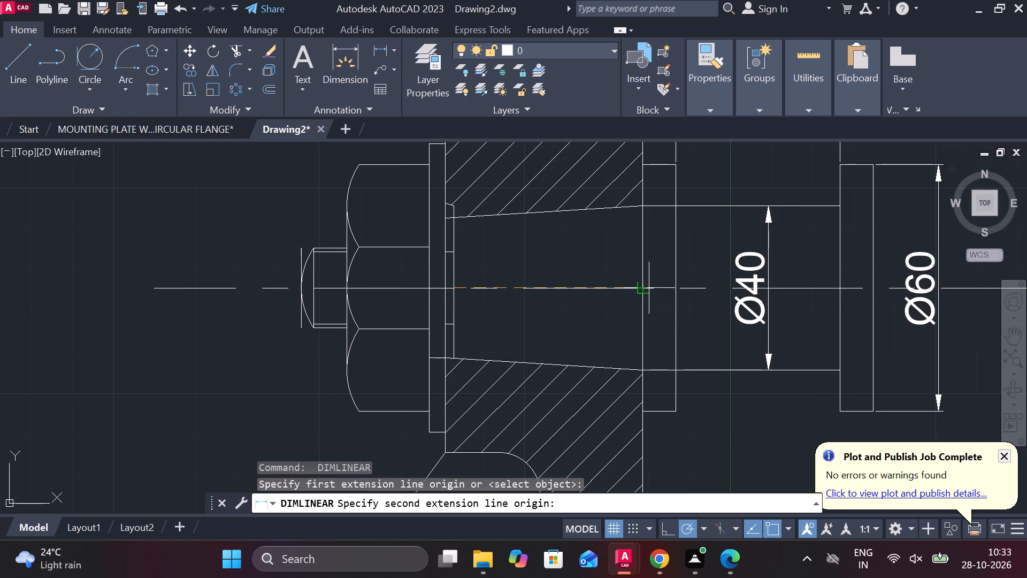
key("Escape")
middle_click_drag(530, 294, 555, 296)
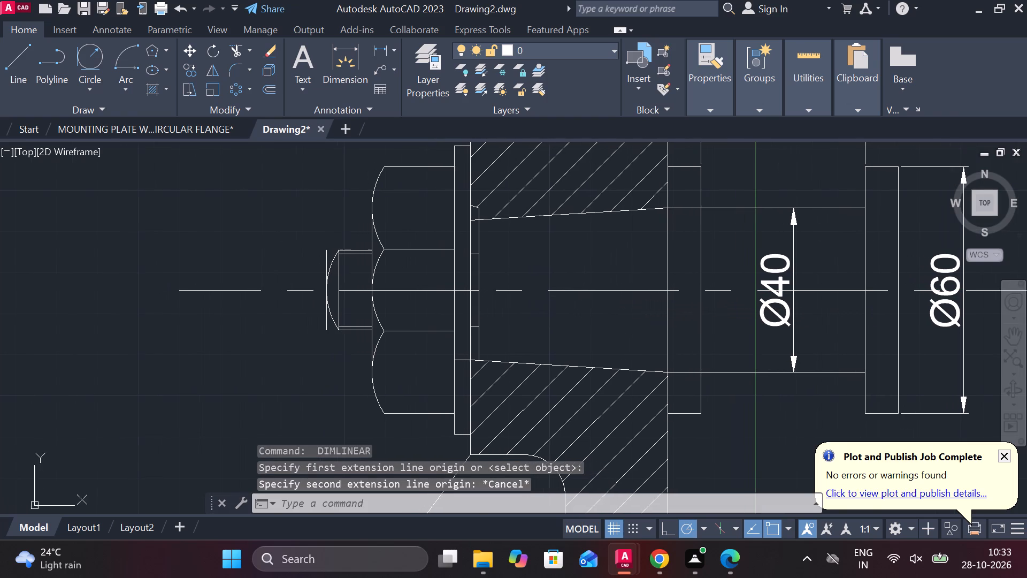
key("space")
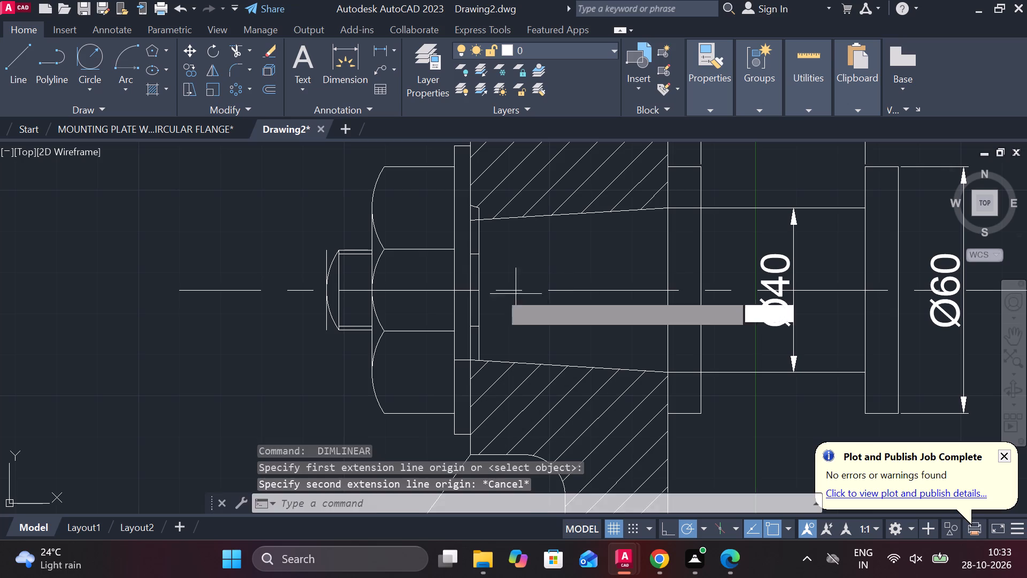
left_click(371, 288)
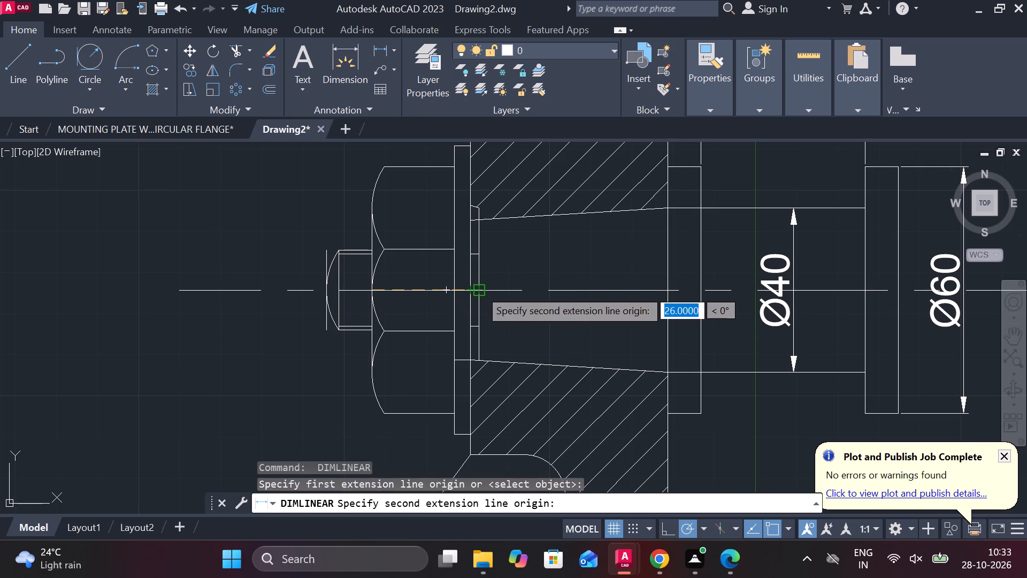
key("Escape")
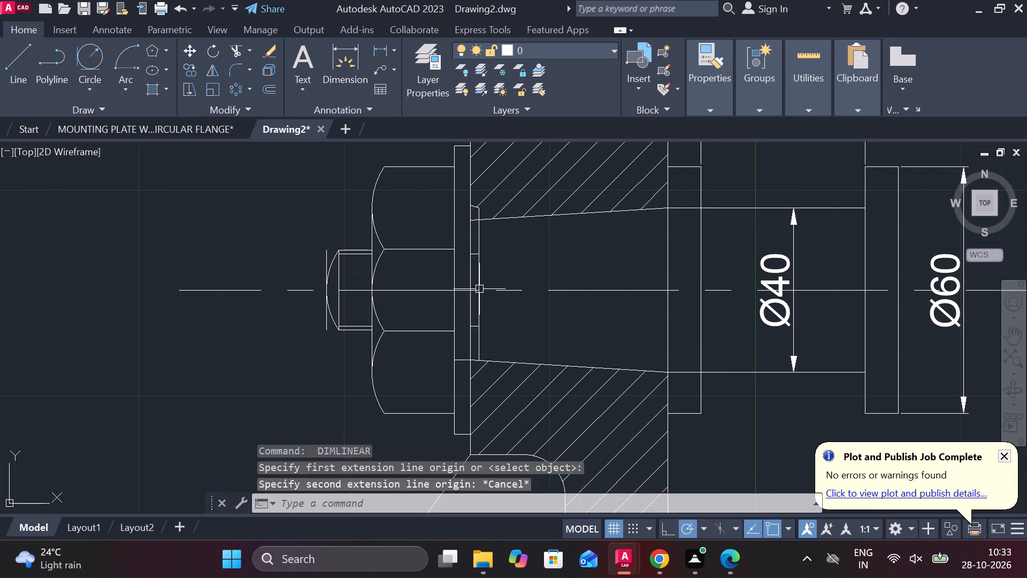
Dimension the horizontal distance from the threaded stud's rounded tip to the hatched boss's nut-side face, in line with the existing width dimensions.
key("space")
left_click(326, 290)
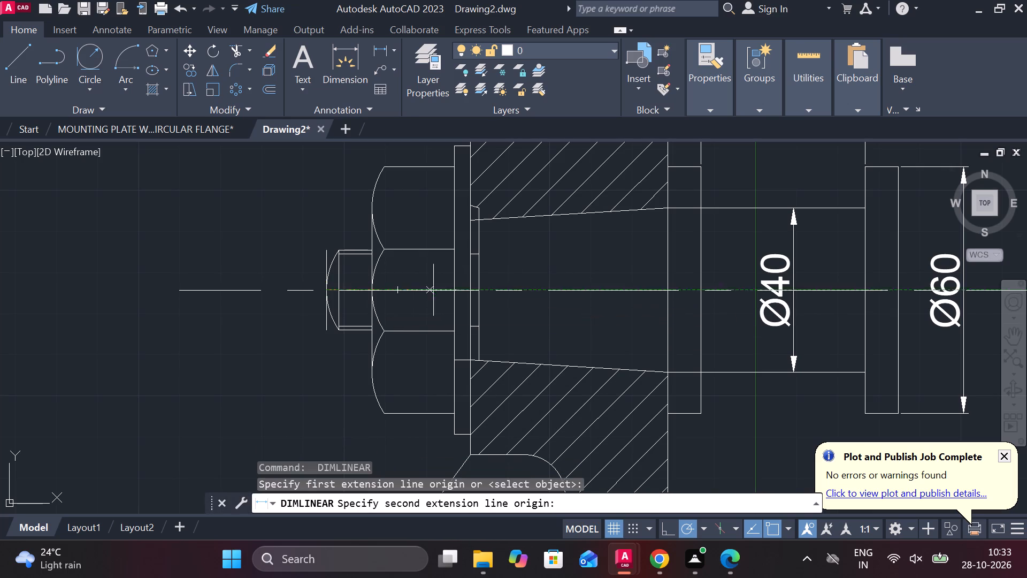
left_click(467, 290)
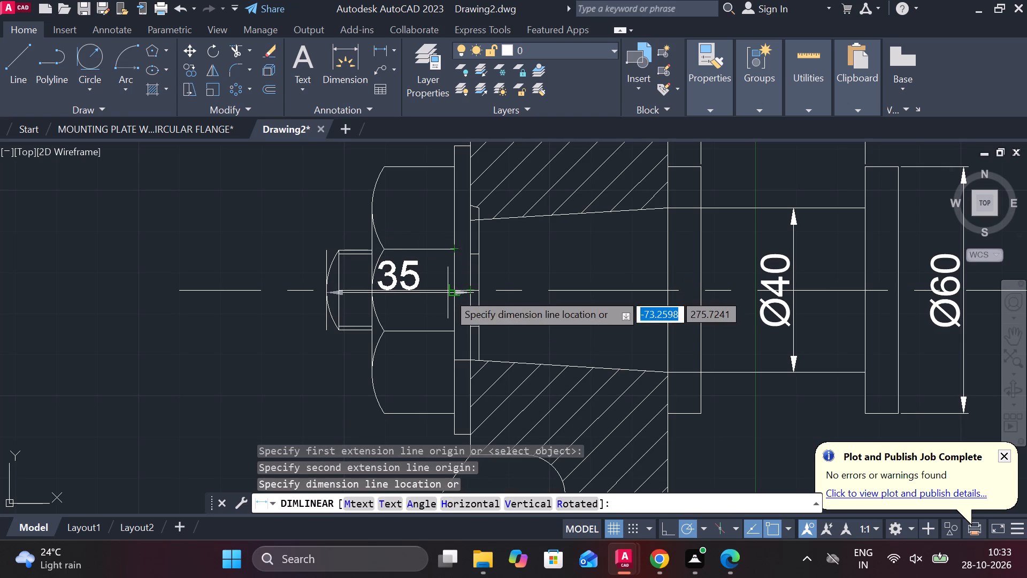
middle_click_drag(462, 204, 466, 222)
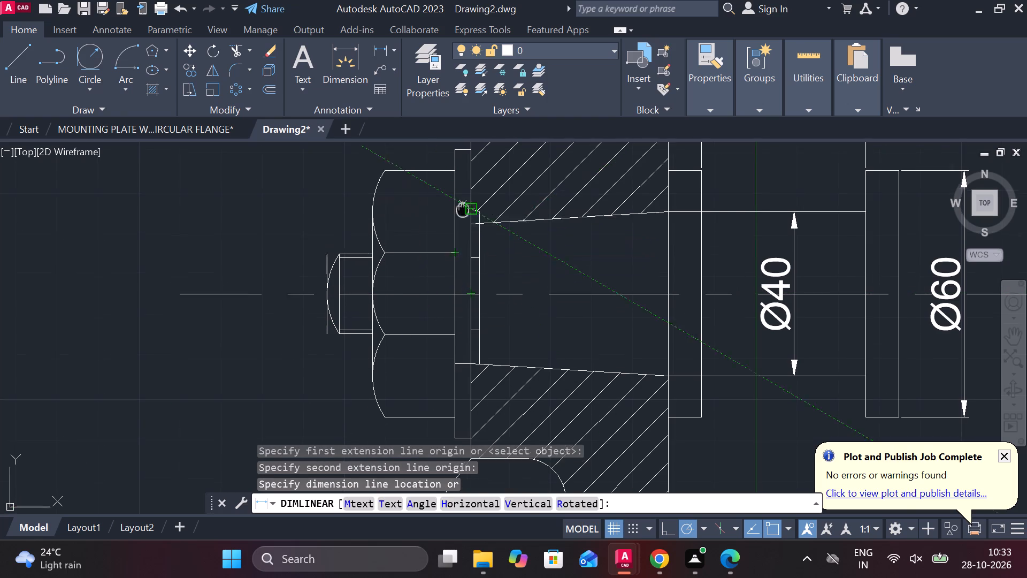
middle_click_drag(466, 222, 478, 346)
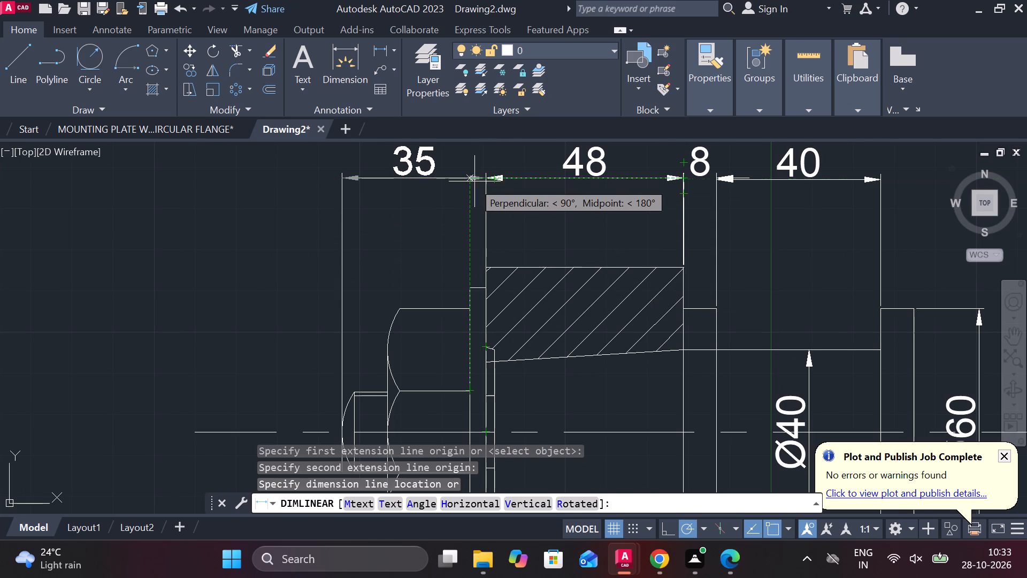
left_click(479, 180)
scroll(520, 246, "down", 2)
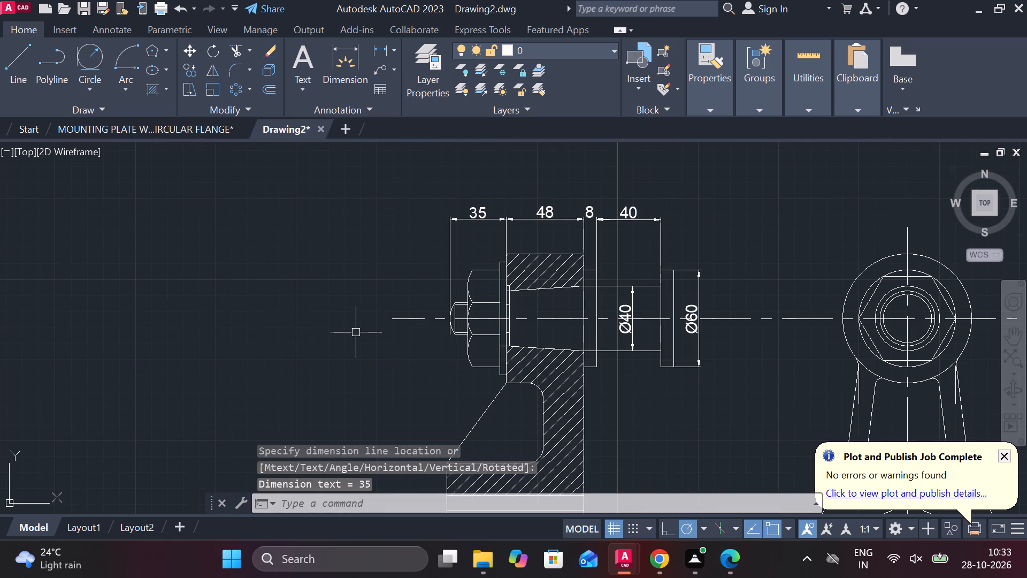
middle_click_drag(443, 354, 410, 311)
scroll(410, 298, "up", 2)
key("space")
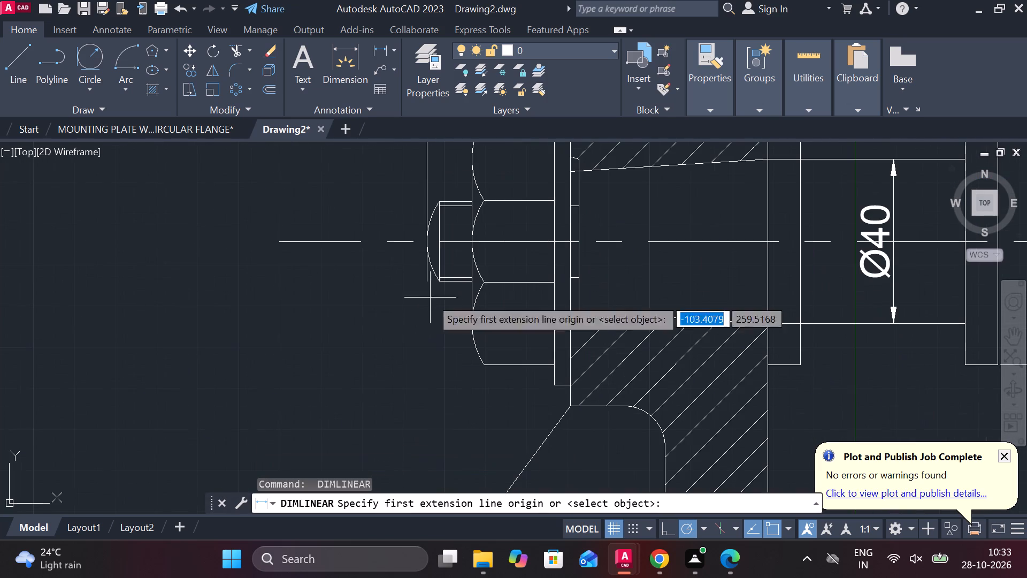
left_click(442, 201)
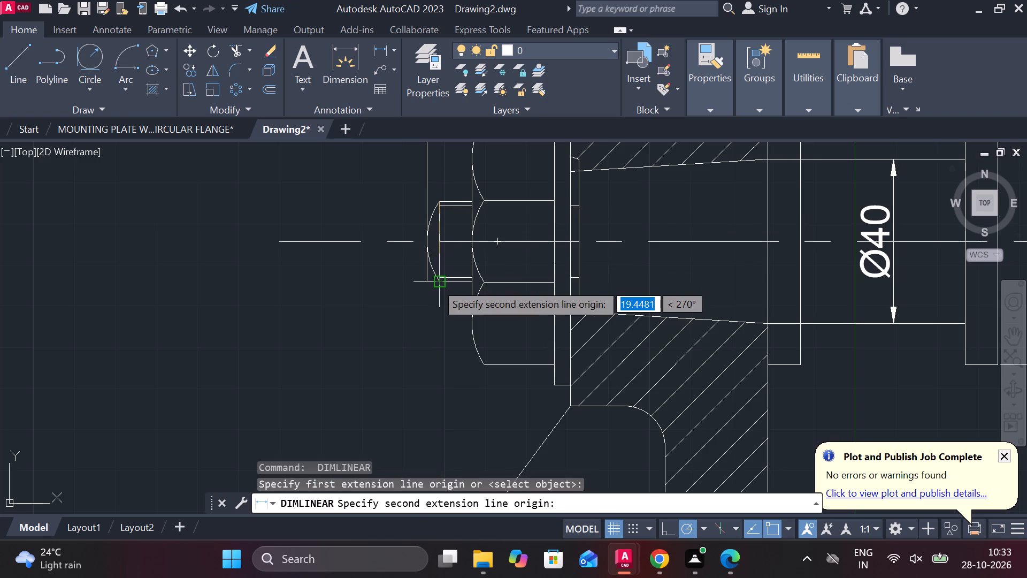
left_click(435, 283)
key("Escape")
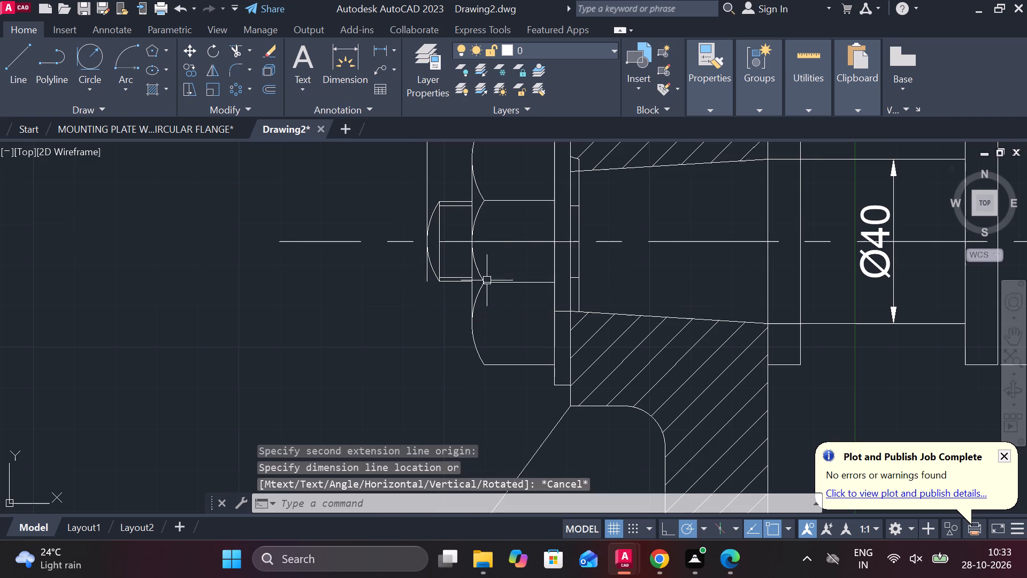
Dimension the tapered bore's small-end diameter at the washer face, placed beyond the stud tip, adding a diameter symbol before the value.
key("space")
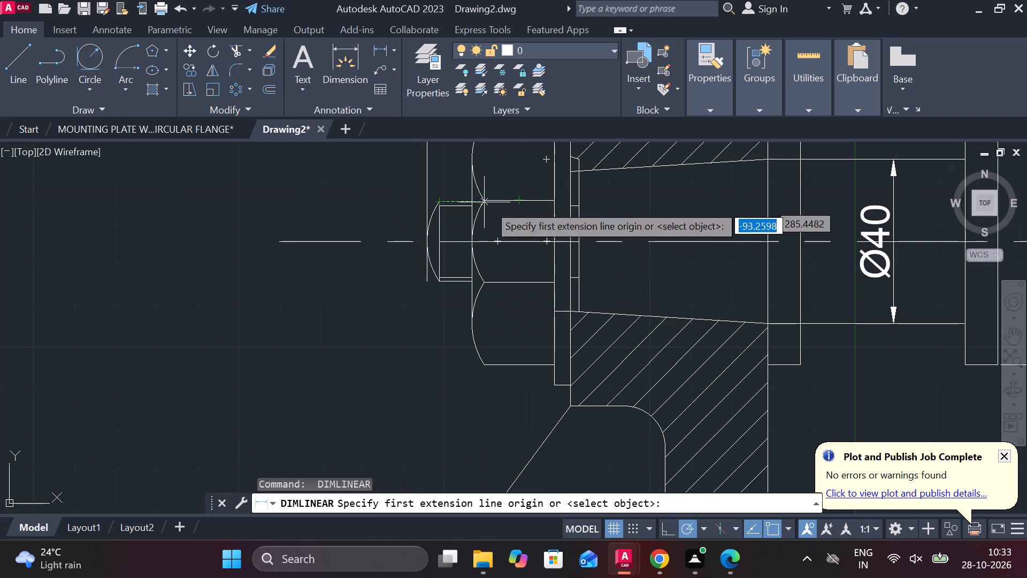
left_click(568, 174)
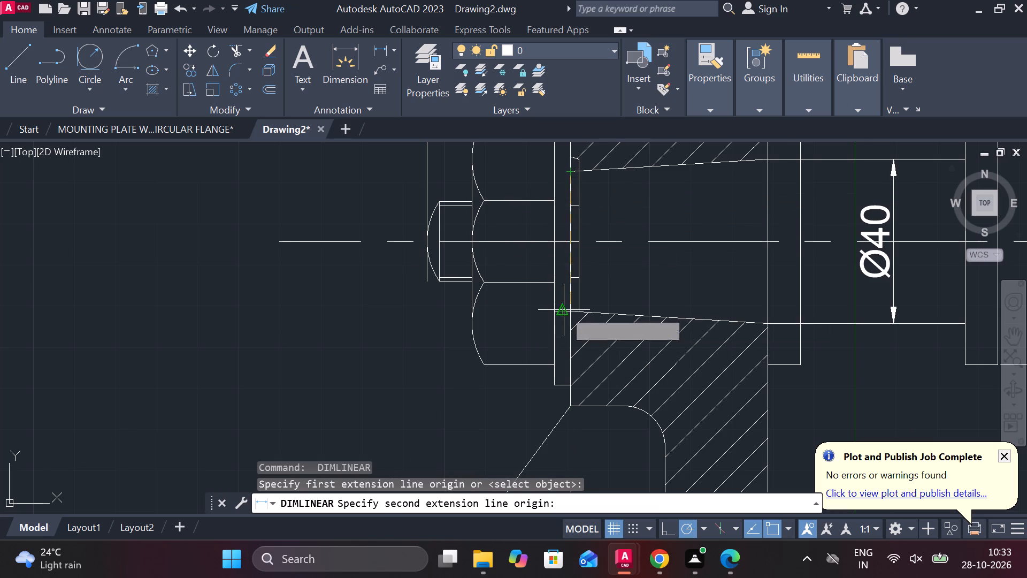
scroll(568, 307, "up", 2)
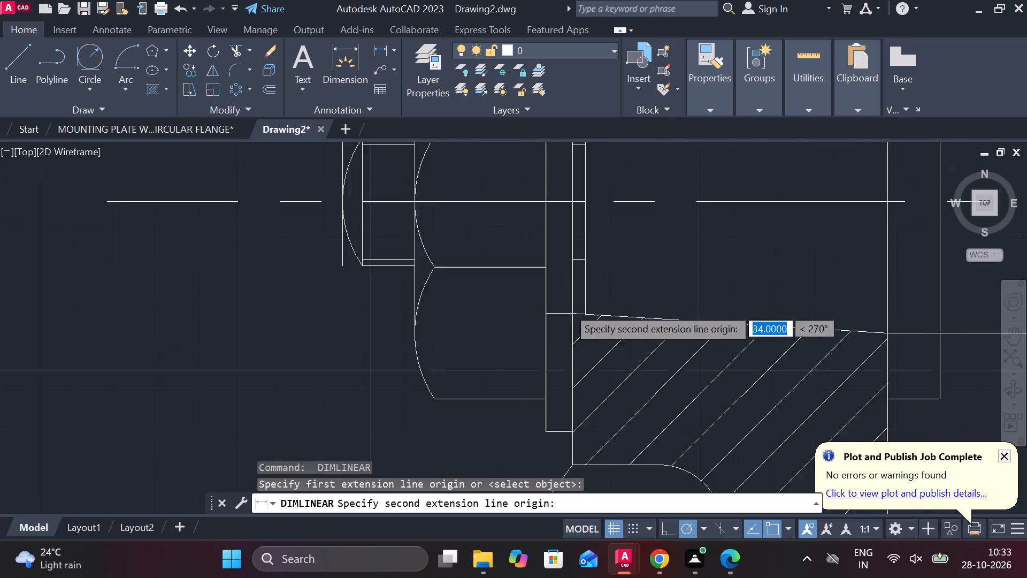
left_click(571, 315)
scroll(547, 313, "down", 2)
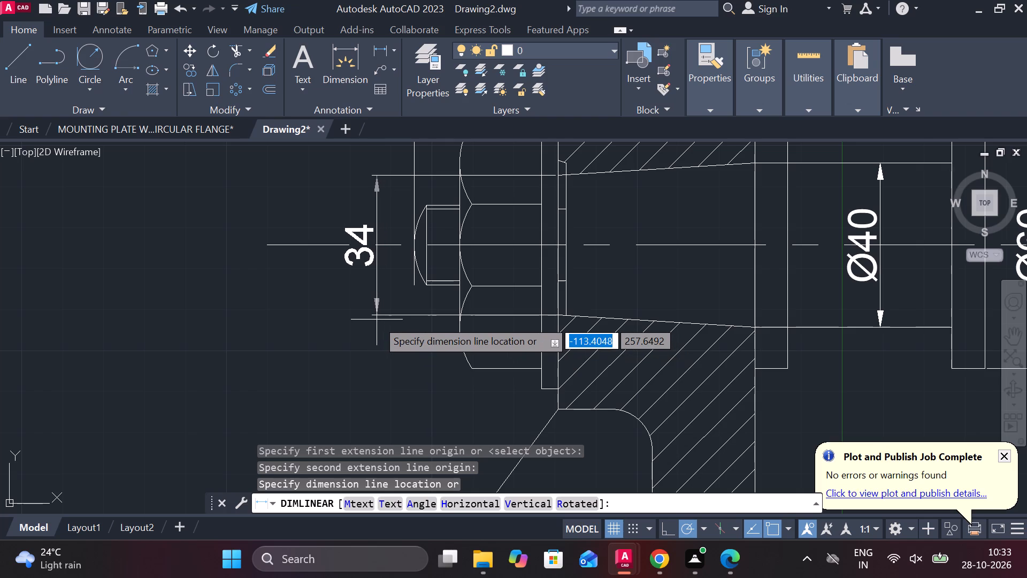
left_click(377, 320)
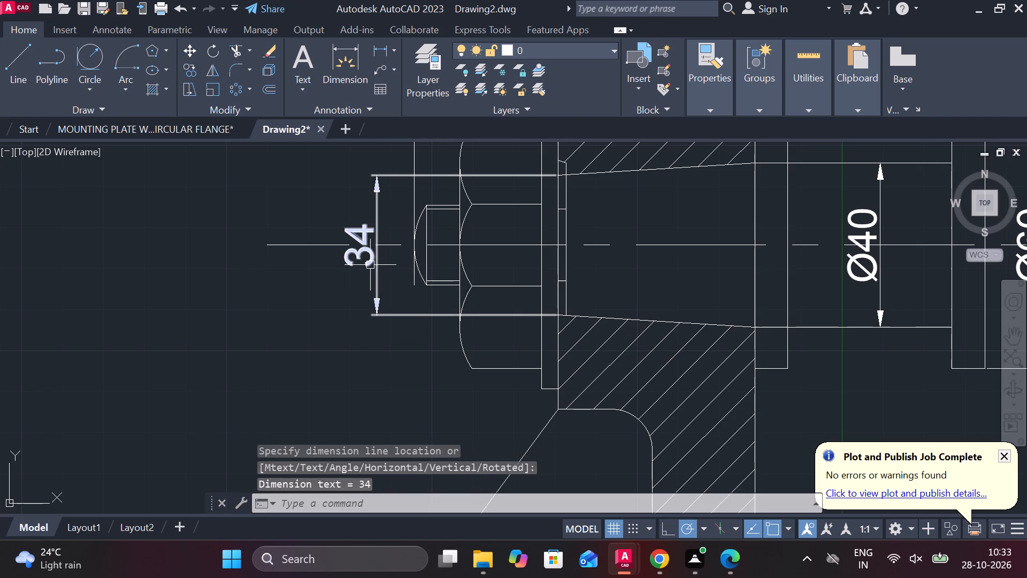
double_click(367, 261)
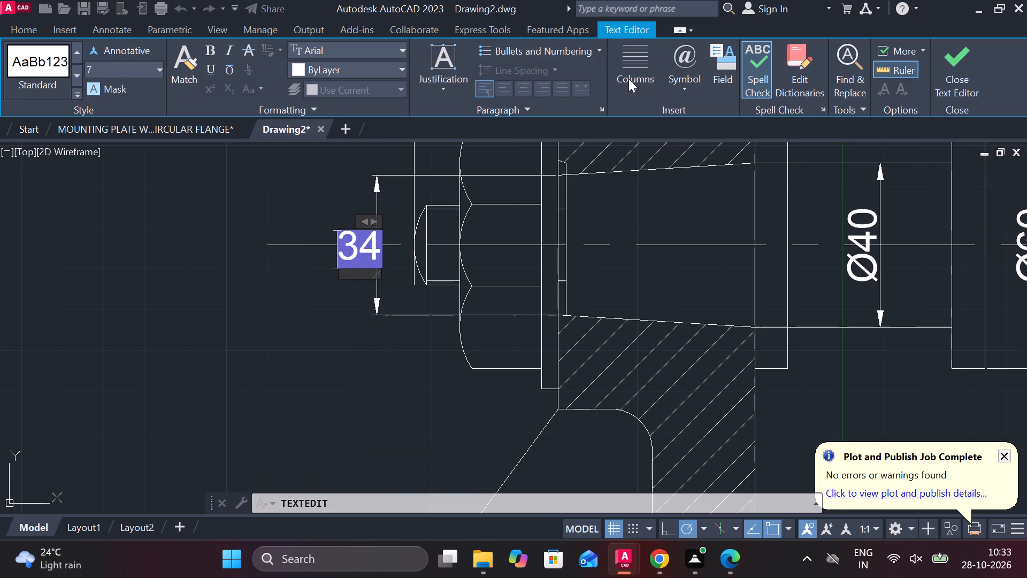
left_click(681, 88)
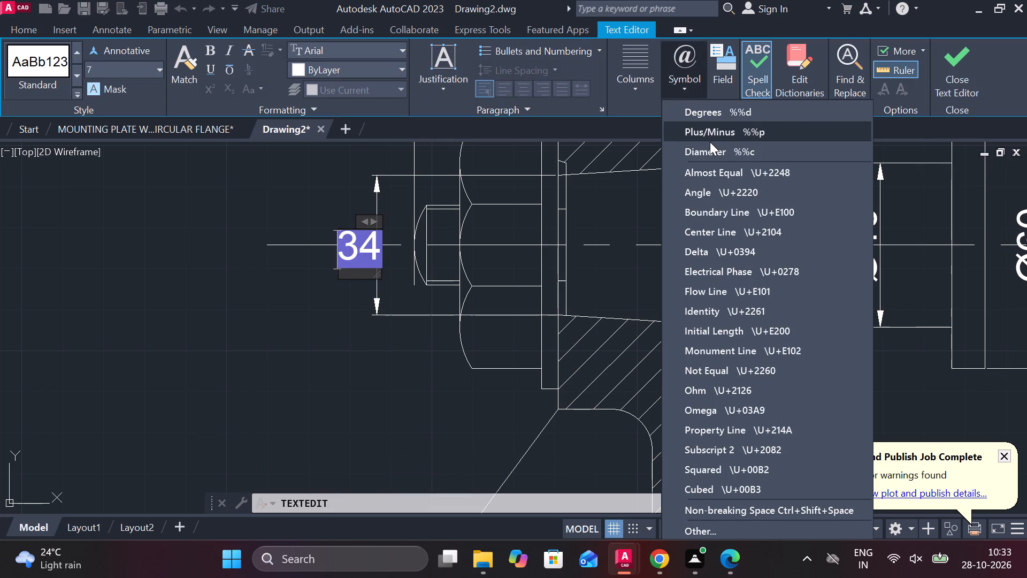
left_click(713, 149)
left_click(931, 60)
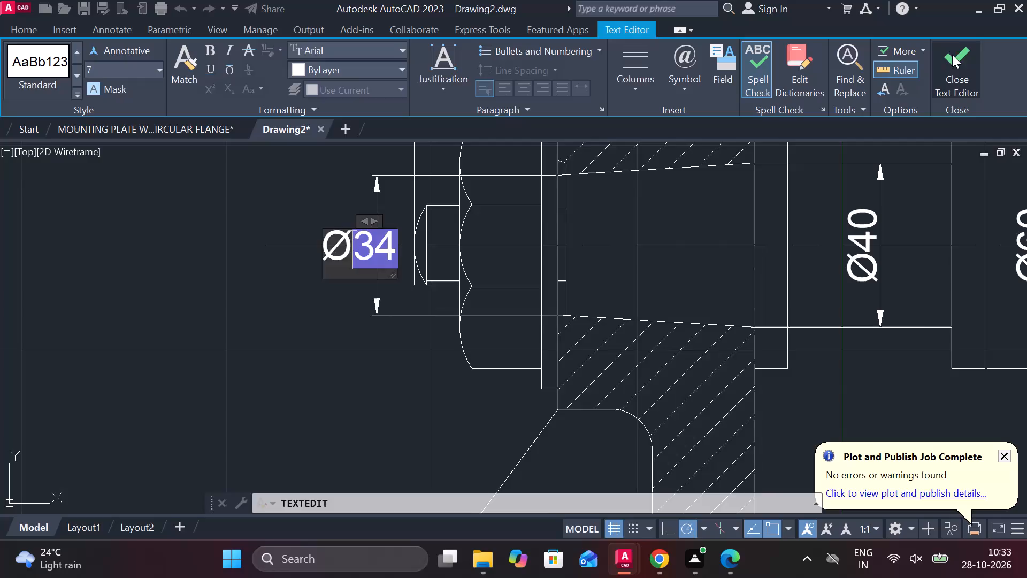
left_click(952, 55)
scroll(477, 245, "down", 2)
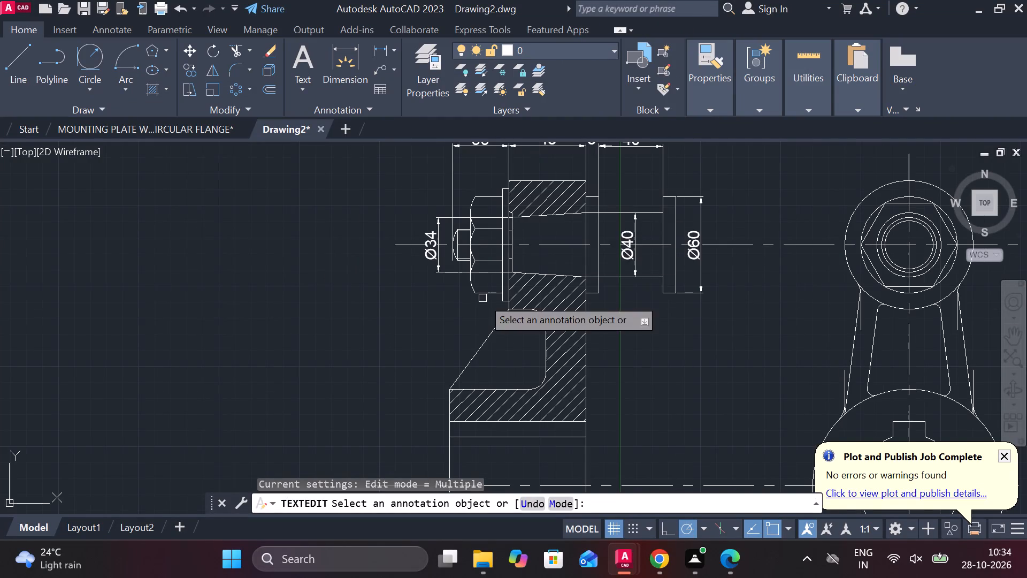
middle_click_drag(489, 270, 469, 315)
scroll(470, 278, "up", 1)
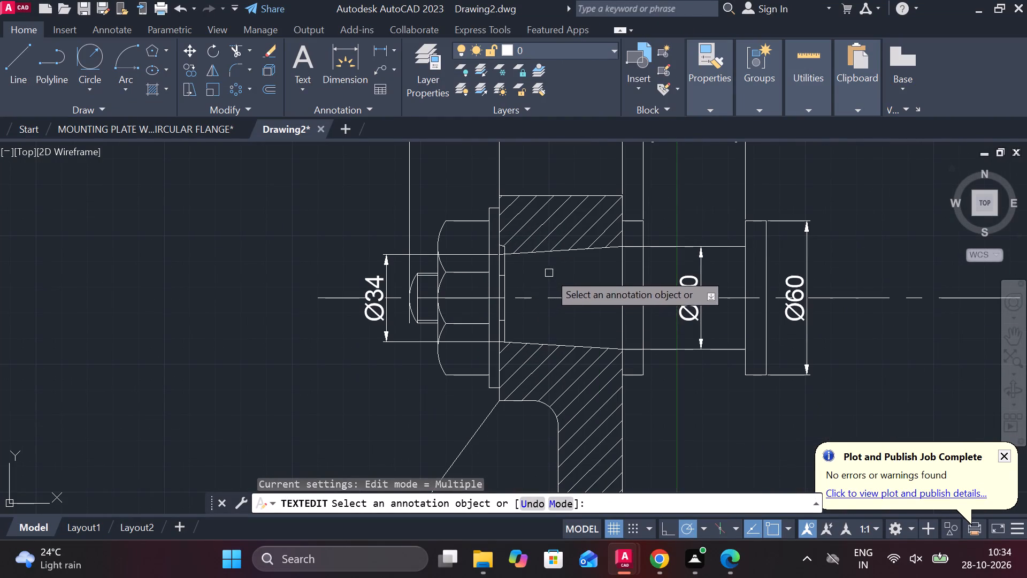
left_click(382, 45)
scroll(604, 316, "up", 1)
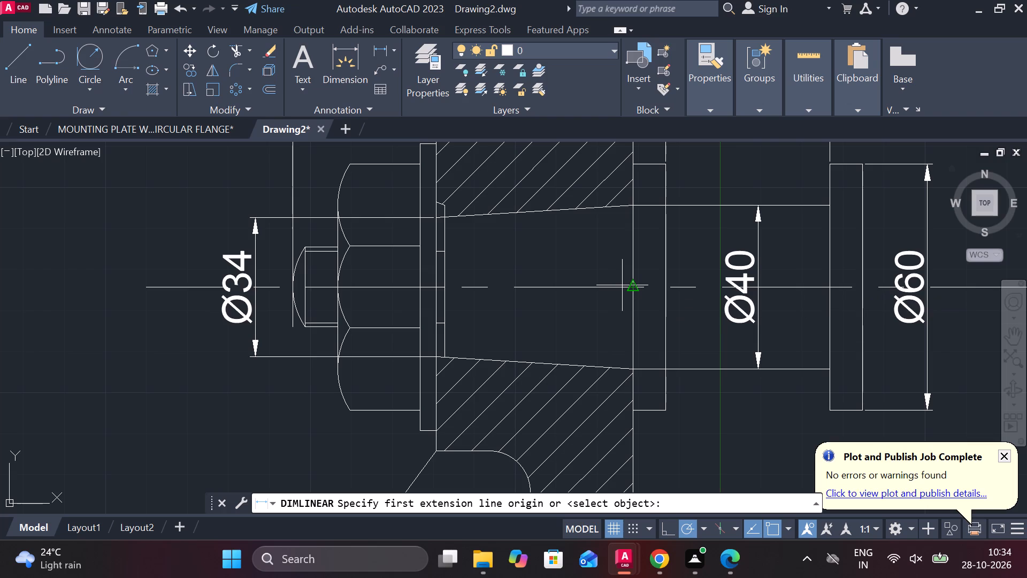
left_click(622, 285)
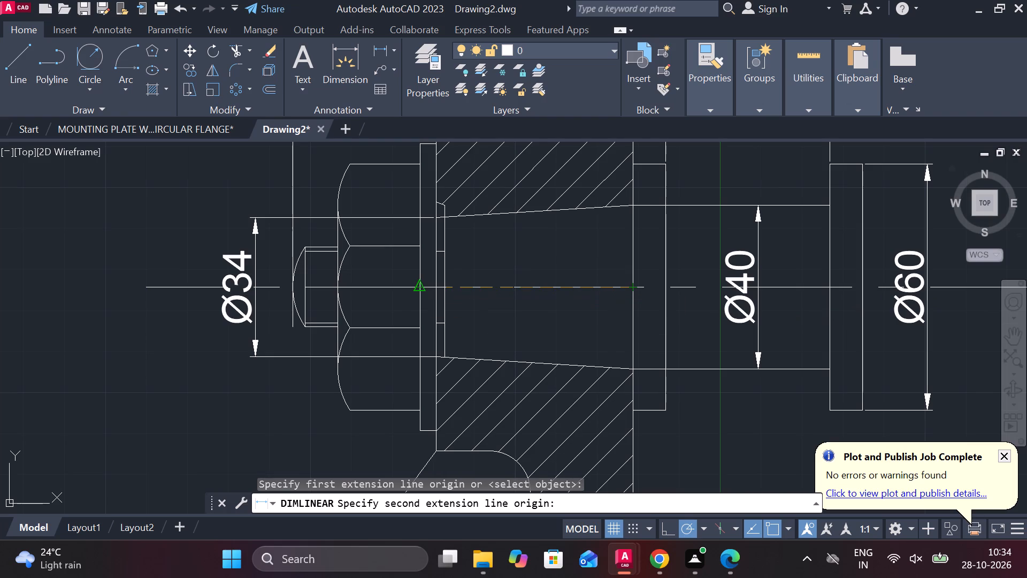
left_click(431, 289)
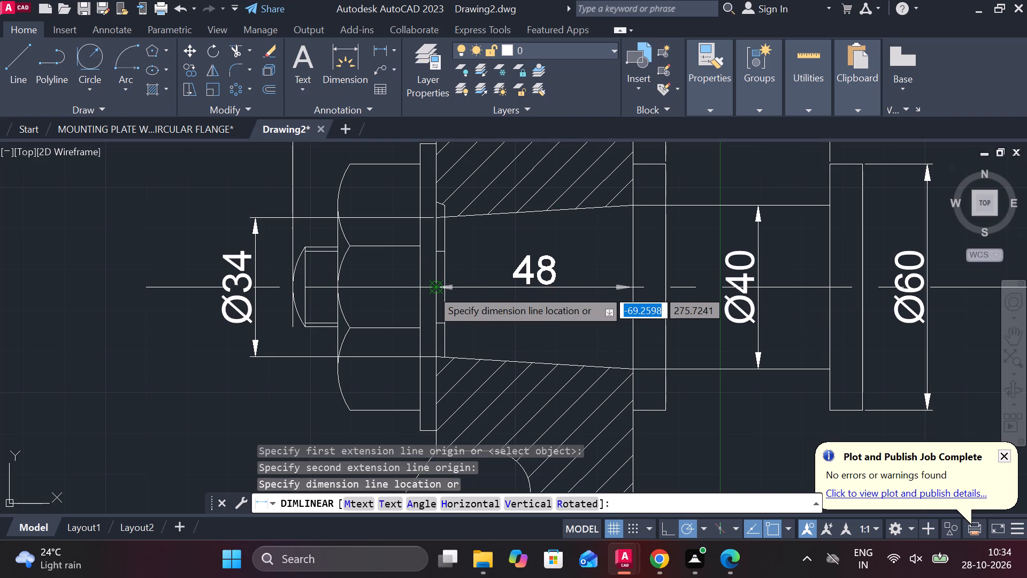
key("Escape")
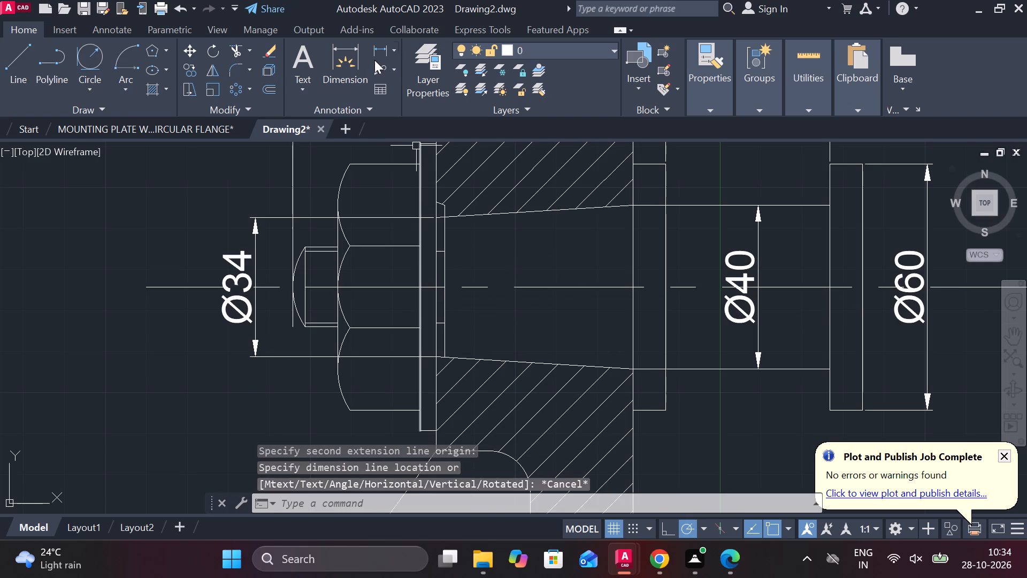
Dimension the washer's full height vertically in the sectional view, placed outside the tapered bore's small-end diameter dimension.
left_click(380, 52)
middle_click_drag(420, 168, 416, 241)
left_click(416, 222)
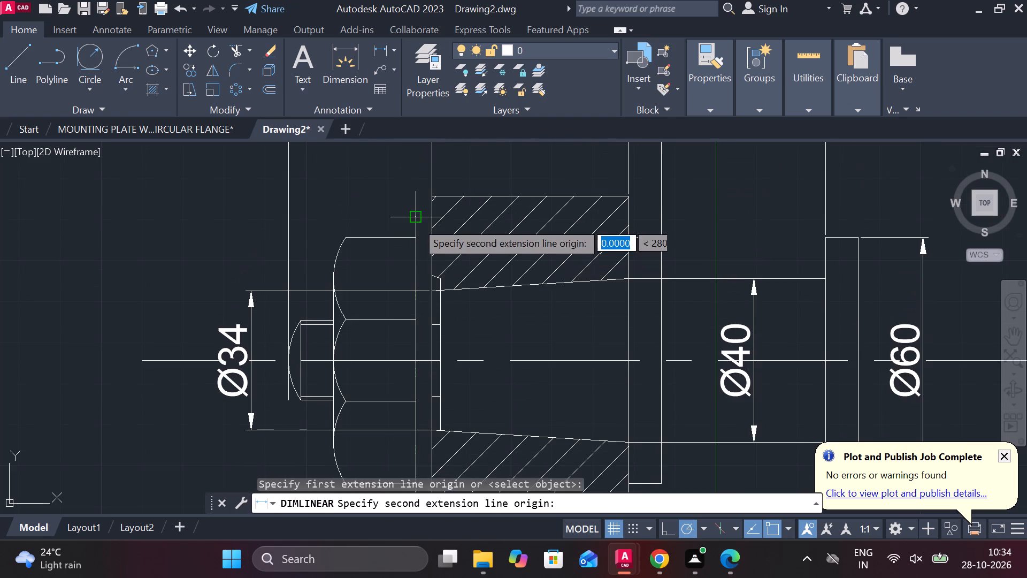
scroll(418, 247, "down", 2)
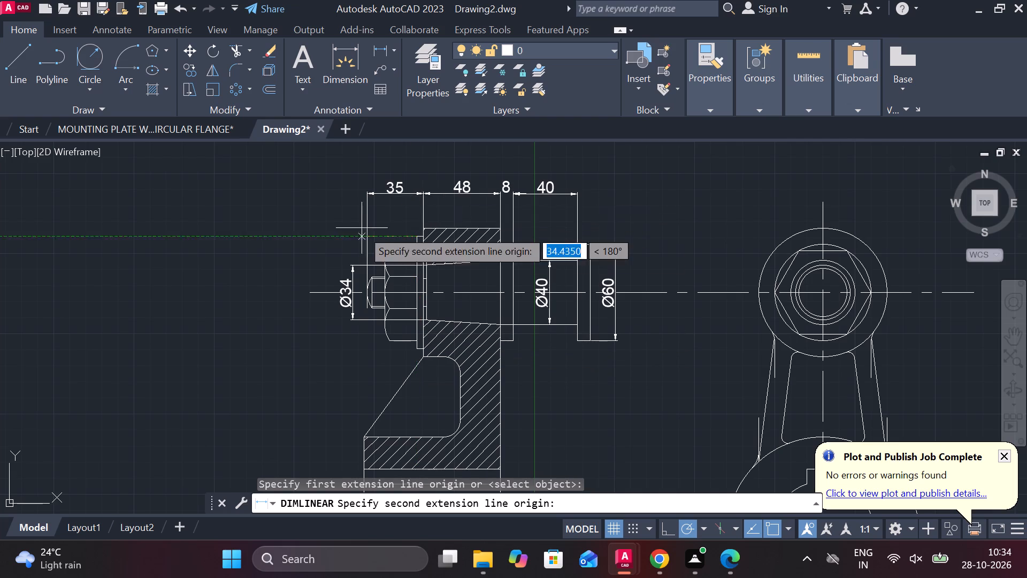
scroll(362, 232, "up", 2)
scroll(459, 280, "down", 3)
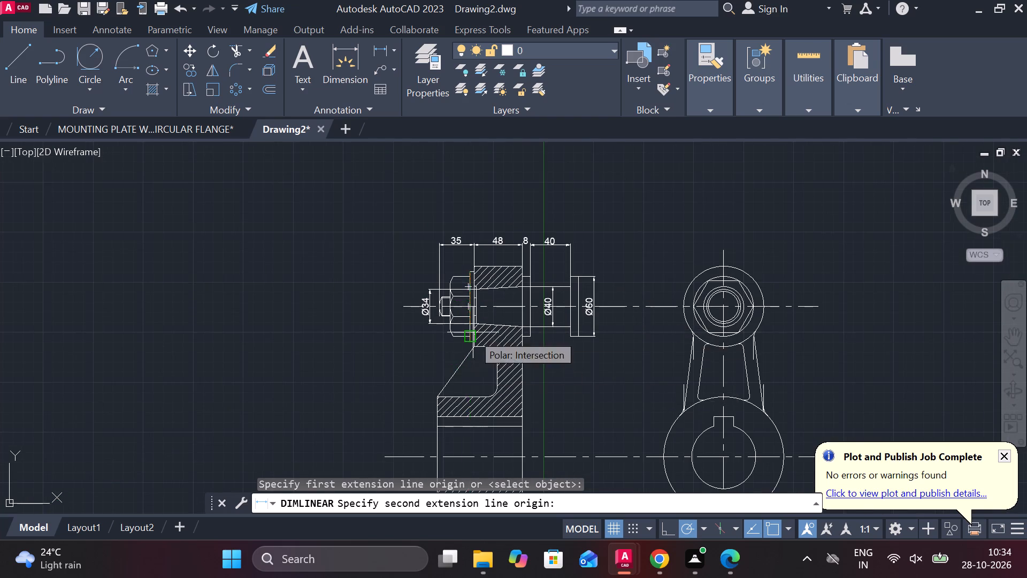
scroll(474, 324, "up", 3)
left_click(454, 392)
scroll(449, 390, "down", 1)
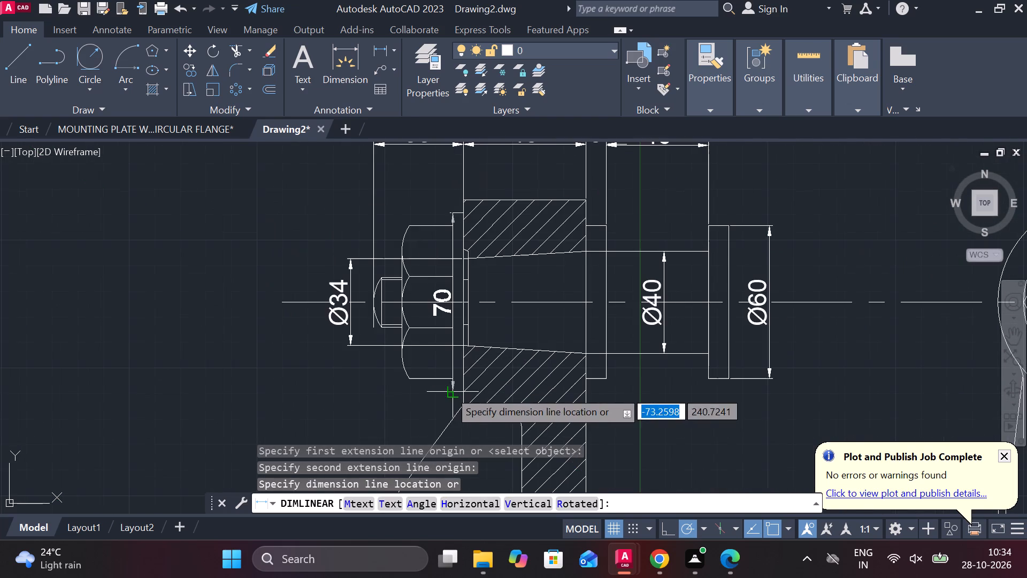
scroll(312, 390, "down", 1)
left_click(312, 390)
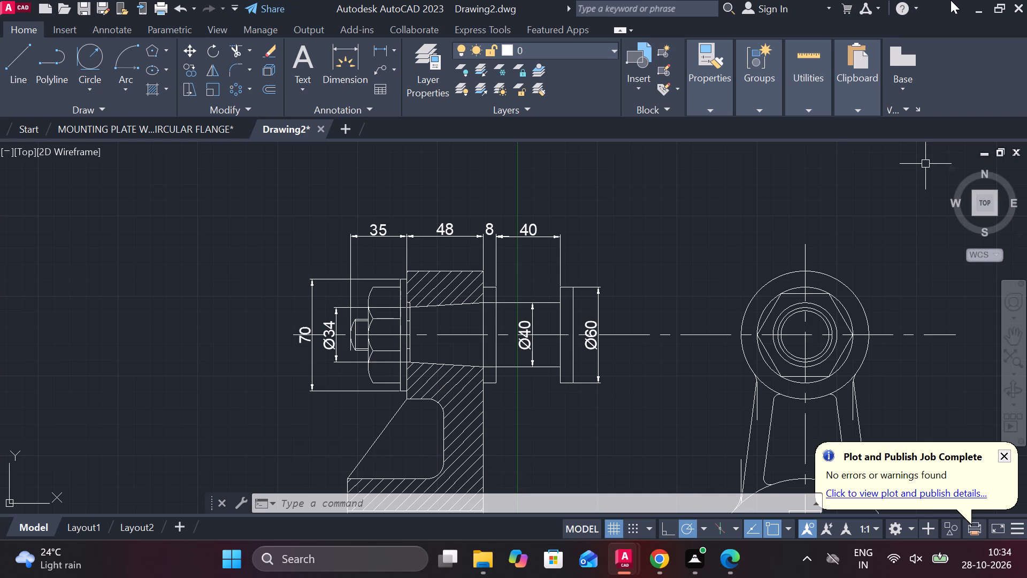
Dimension the hatched web's horizontal thickness from the pocket's inner wall to the flat collar-side face.
left_click(373, 55)
middle_click_drag(562, 408, 596, 321)
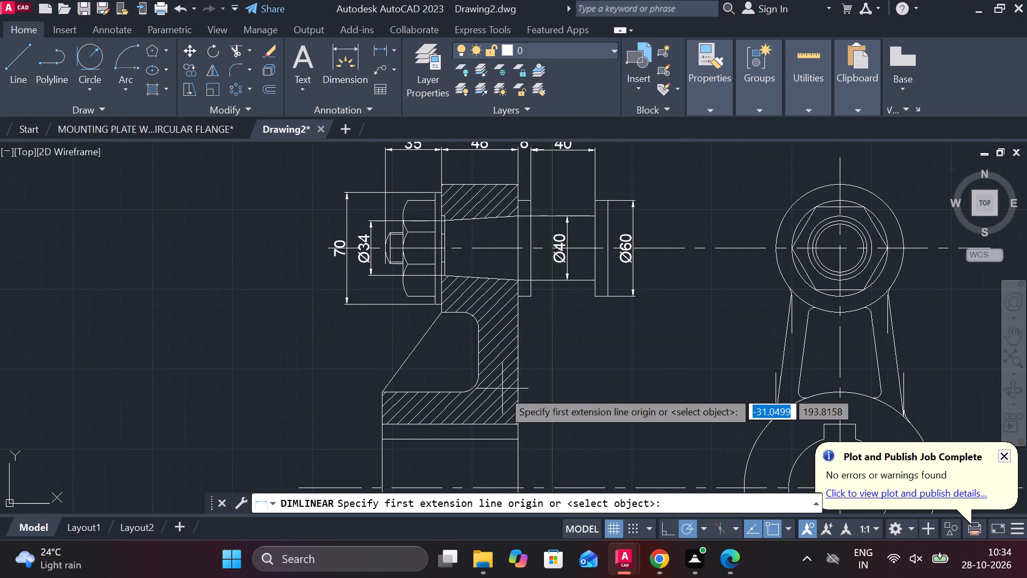
left_click(478, 361)
left_click(516, 352)
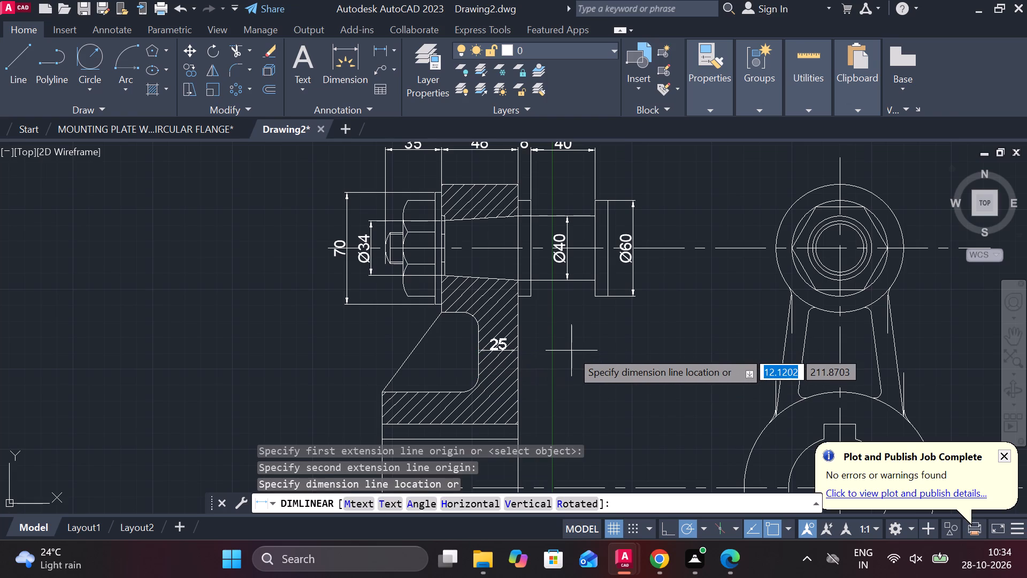
left_click(571, 351)
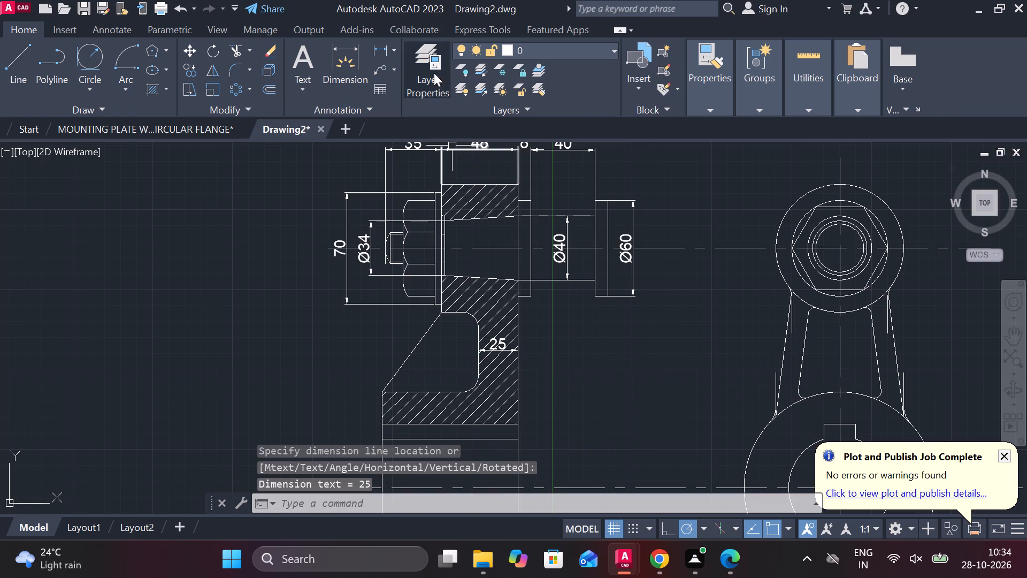
Dimension the overall width of the large hub in the sectional view, placed just below its hatched lower wall.
left_click(375, 52)
middle_click_drag(549, 399, 556, 327)
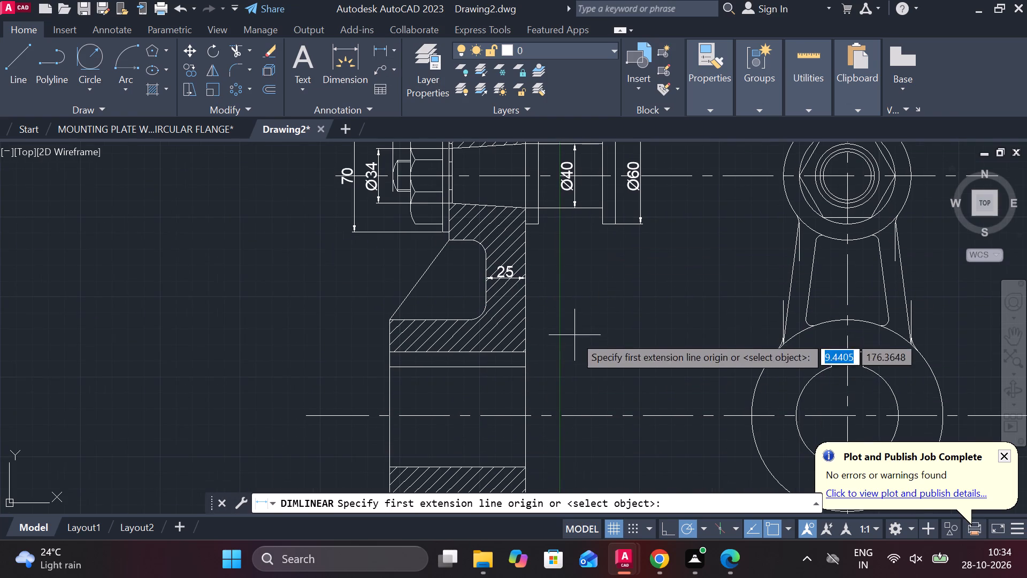
scroll(556, 340, "down", 2)
scroll(495, 425, "up", 3)
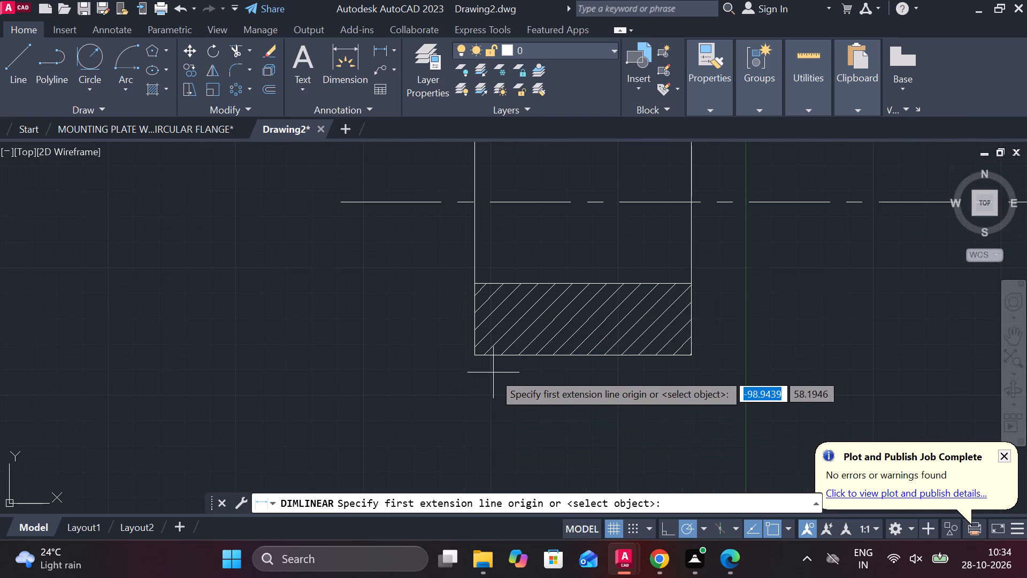
left_click(474, 354)
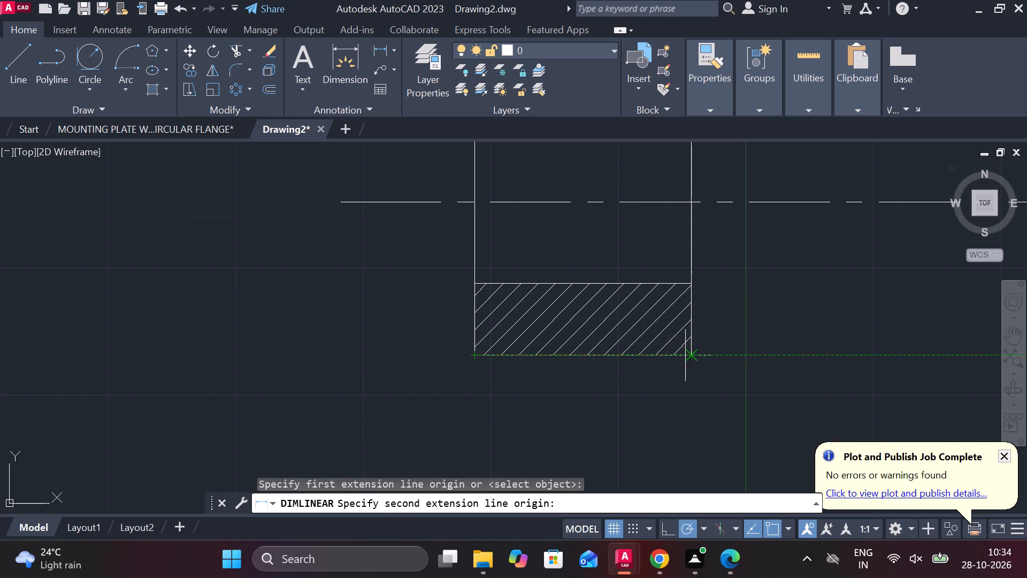
left_click(686, 355)
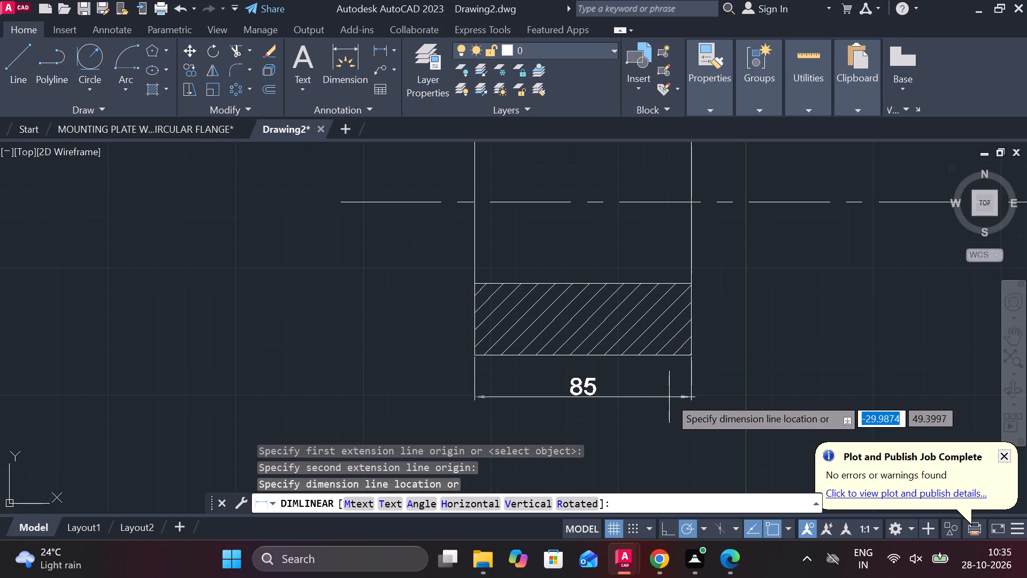
left_click(668, 402)
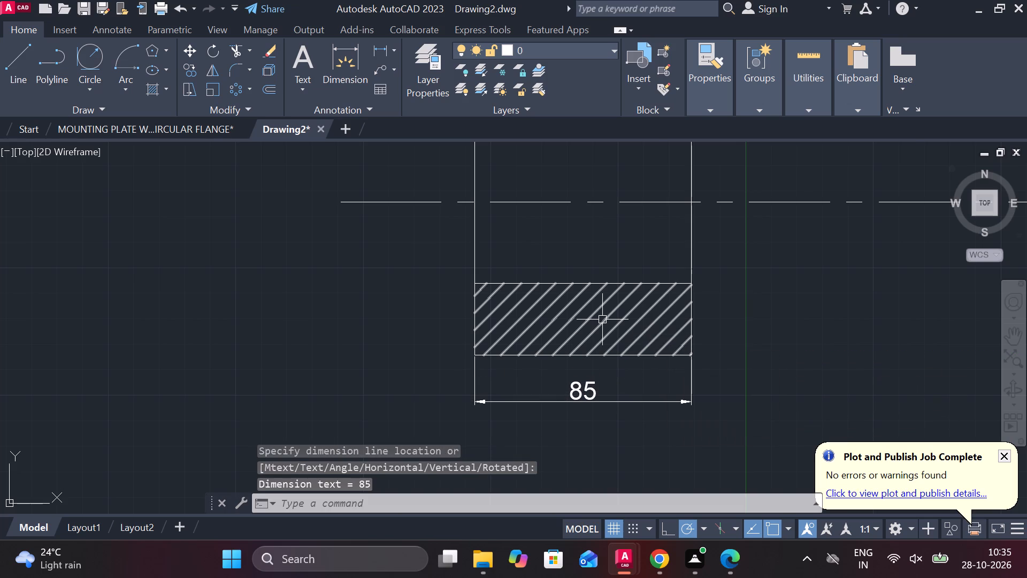
Dimension the vertical centre distance between the pin axis and the keyed bore axis, outside the washer dimension on the nut side.
scroll(602, 319, "down", 1)
middle_click_drag(547, 234, 589, 360)
key("space")
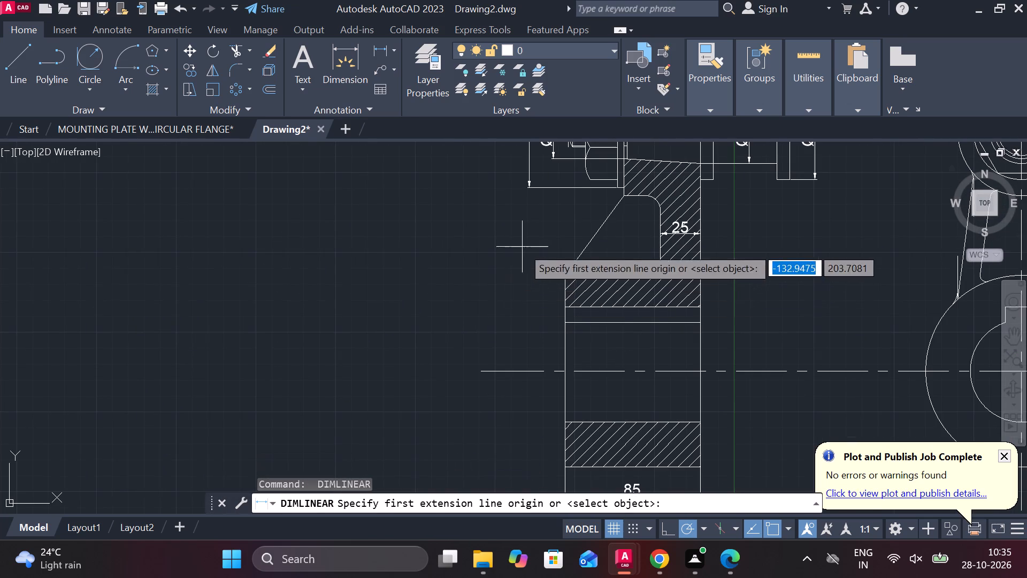
middle_click_drag(523, 248, 520, 343)
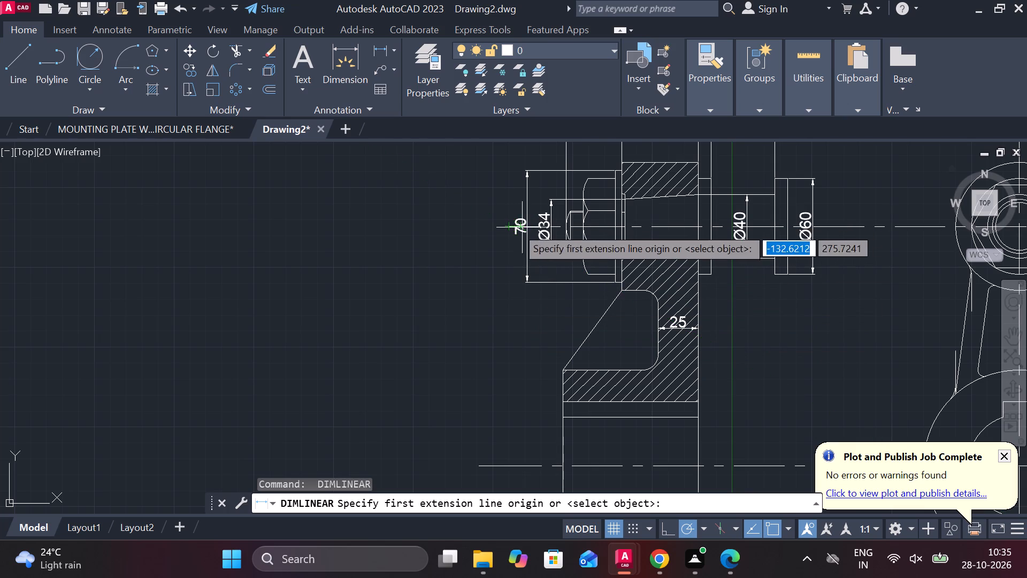
left_click(503, 224)
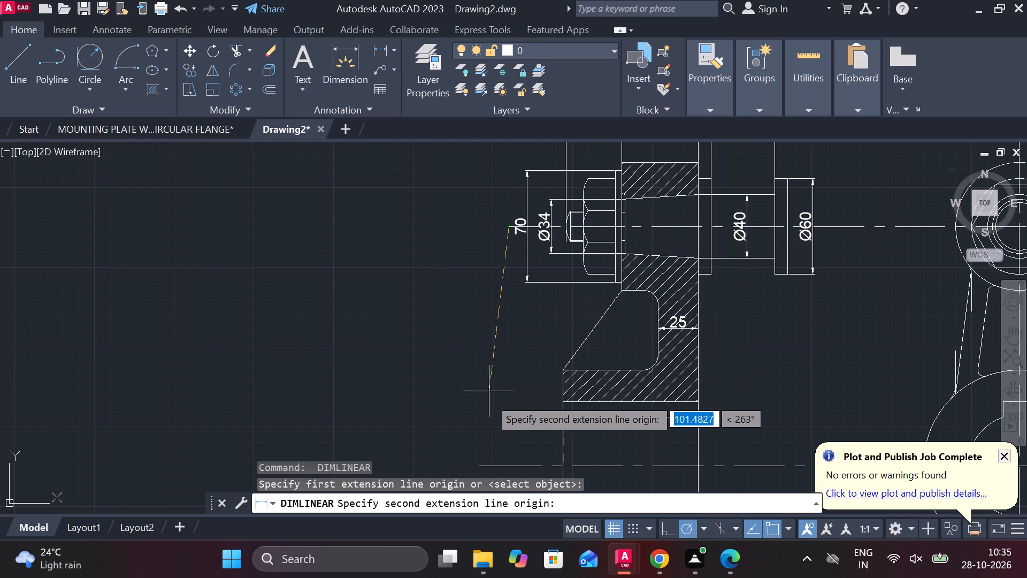
middle_click_drag(496, 427, 472, 302)
left_click(477, 340)
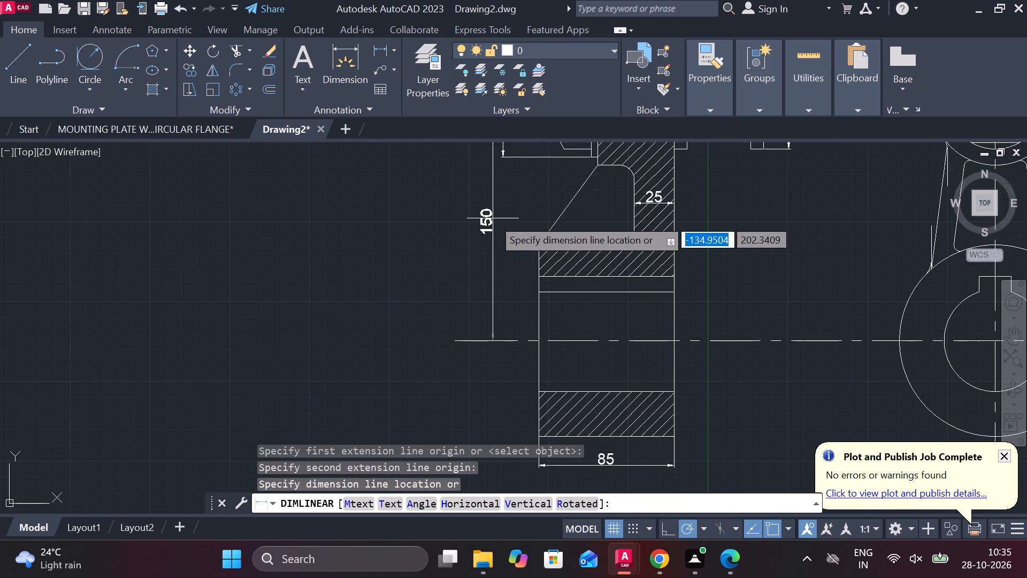
middle_click_drag(474, 242, 485, 310)
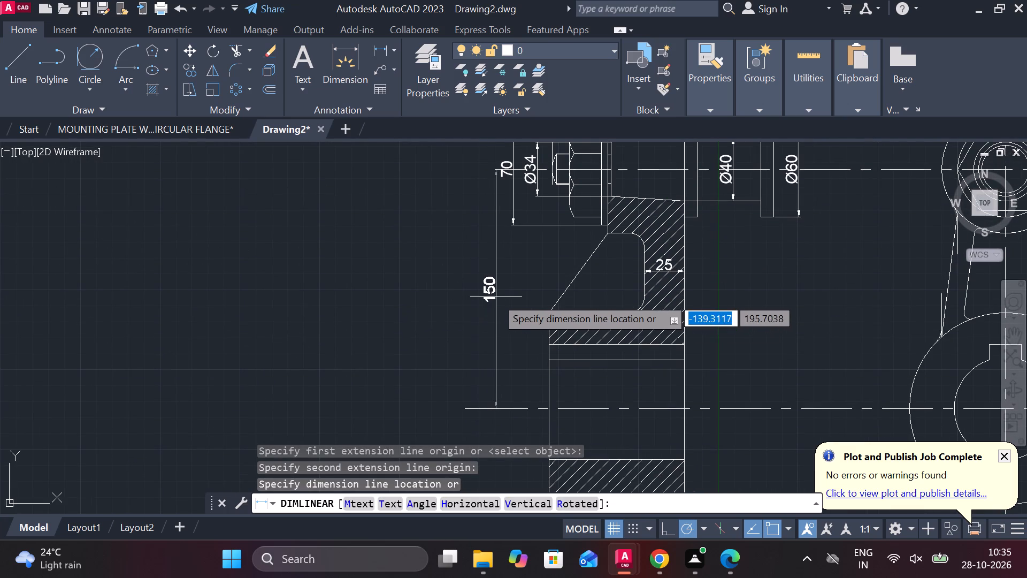
left_click(481, 291)
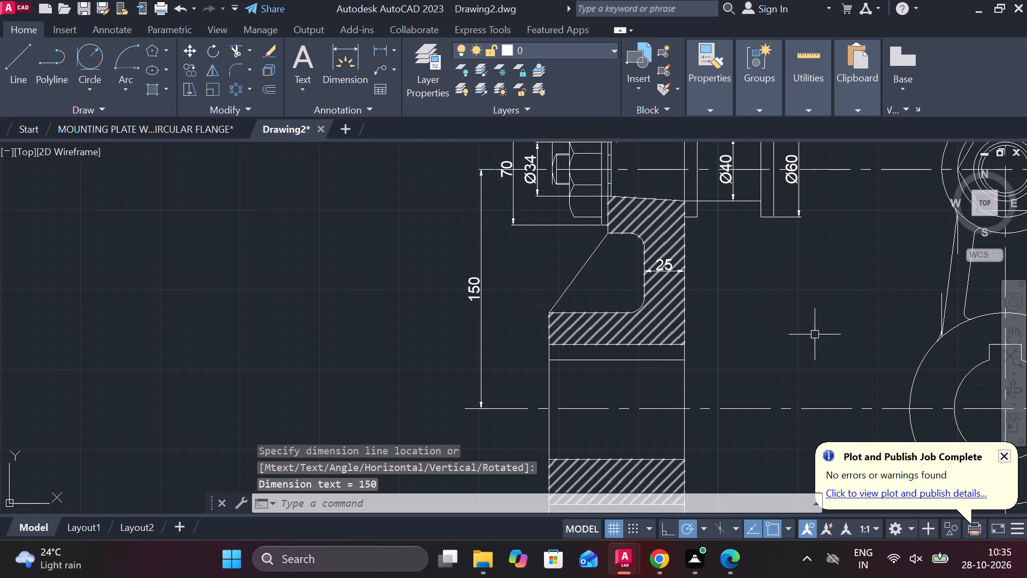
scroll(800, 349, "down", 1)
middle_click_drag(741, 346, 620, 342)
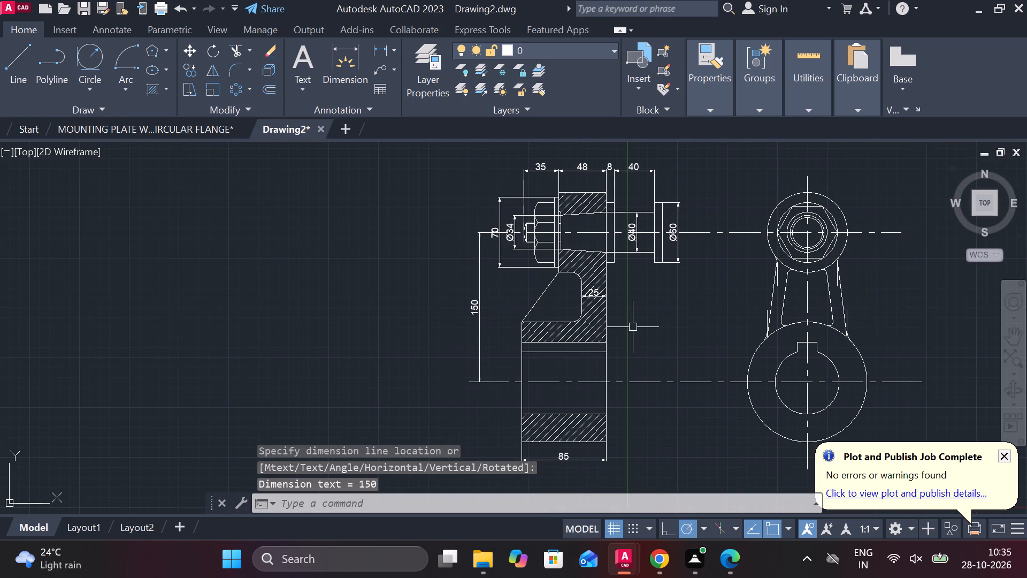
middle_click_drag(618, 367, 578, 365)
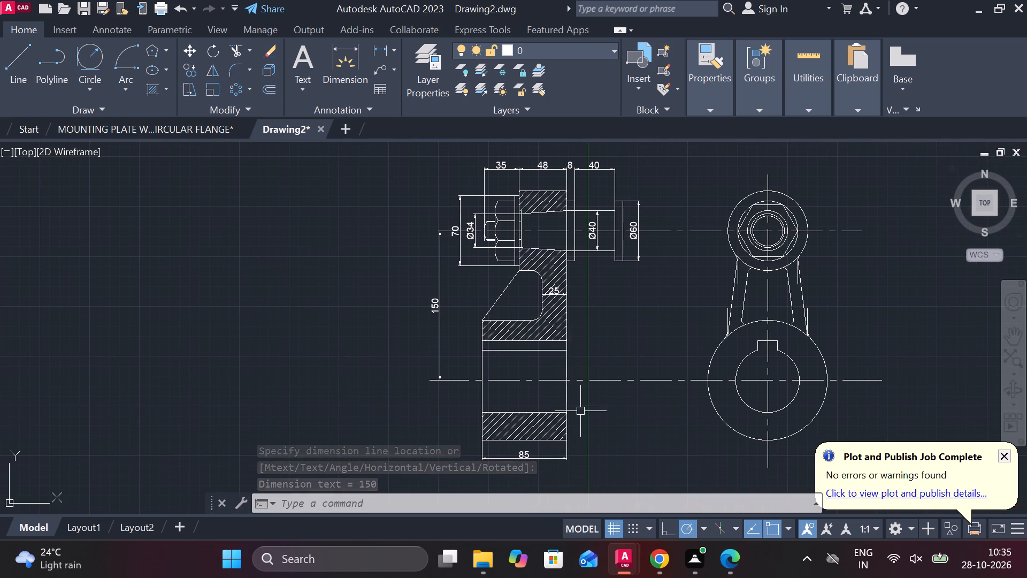
Add a multileader reading "KEY WAY 20*8" pointing to the keyway strip above the large bore in the sectional view.
left_click(372, 69)
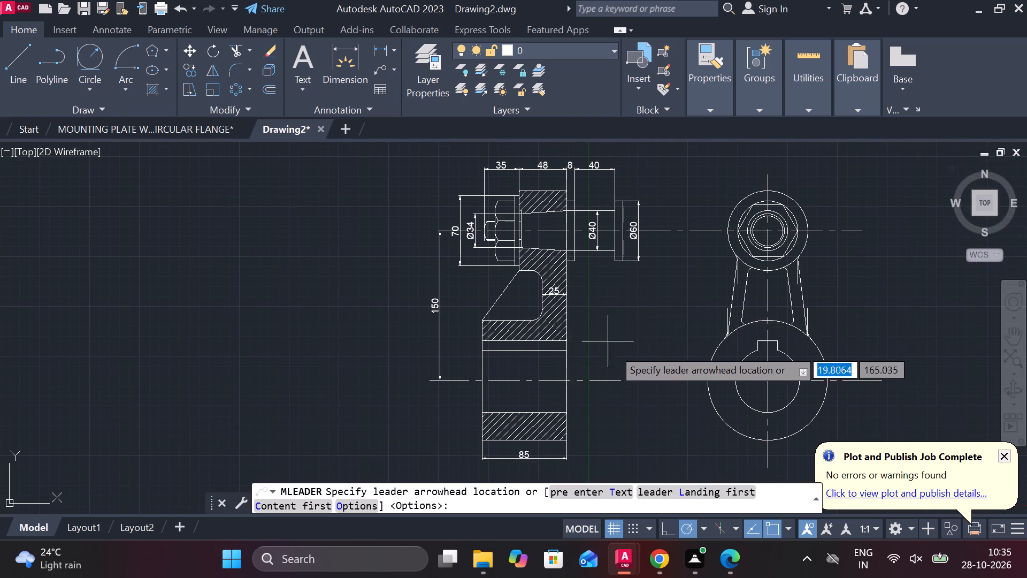
scroll(594, 345, "up", 2)
scroll(504, 350, "up", 3)
left_click(481, 343)
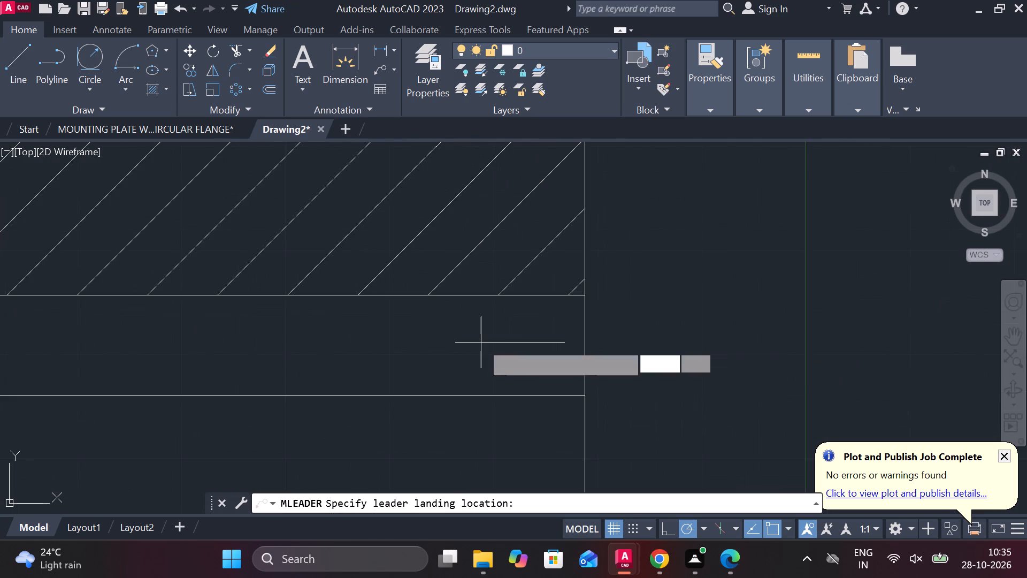
scroll(647, 390, "down", 2)
middle_click_drag(647, 379, 559, 294)
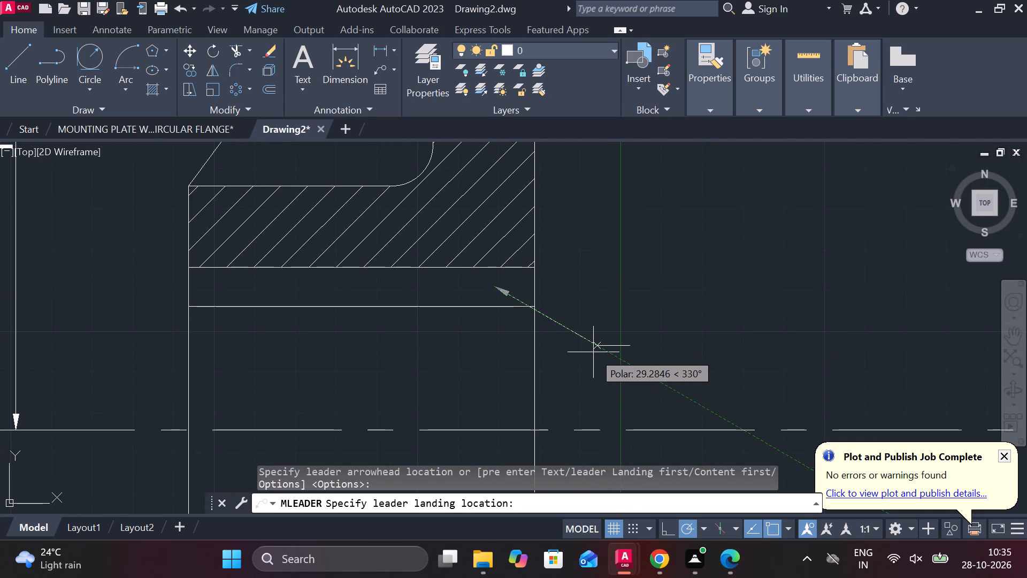
left_click(603, 329)
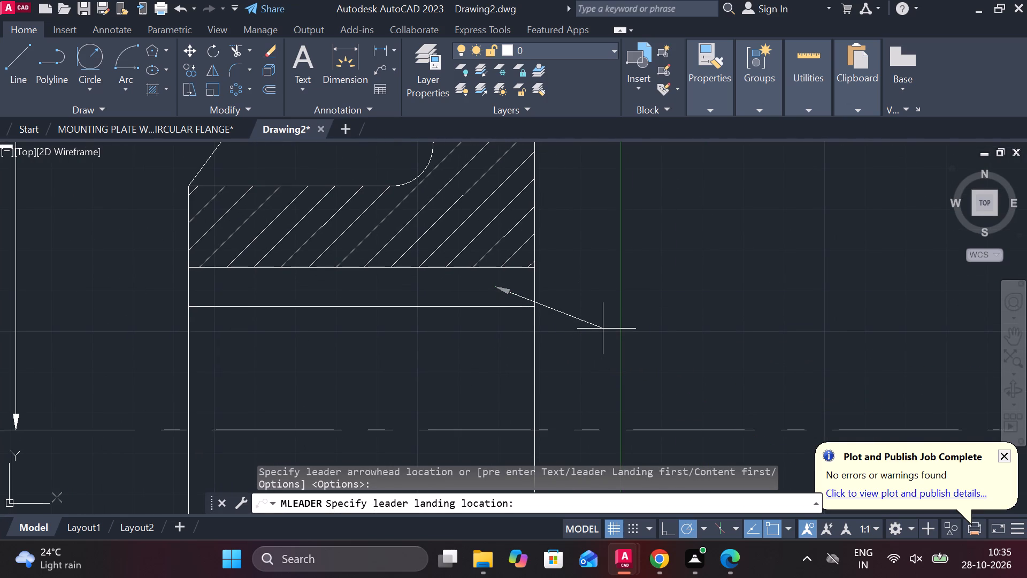
key("k")
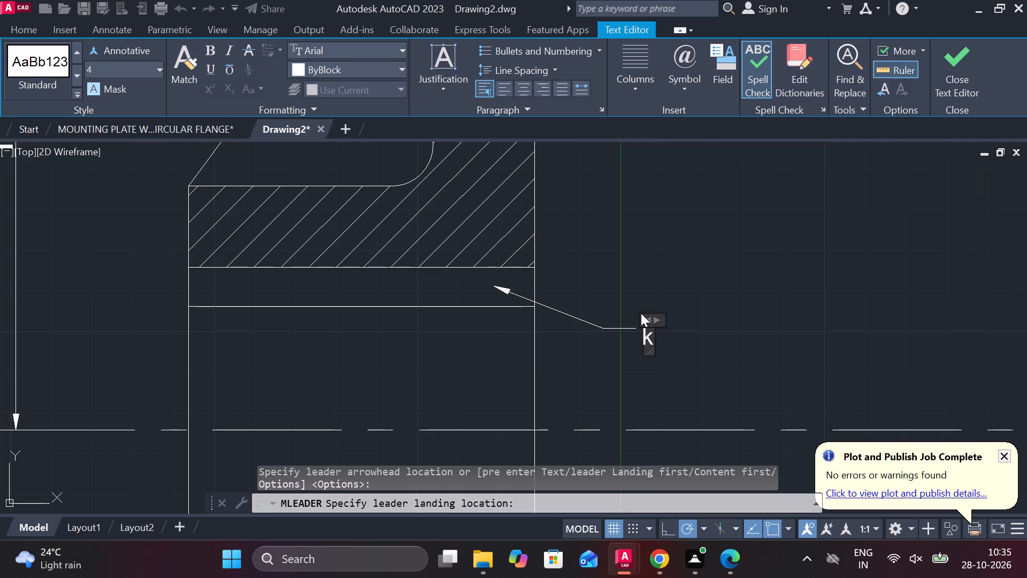
key("BackSpace")
type("KEY WAY")
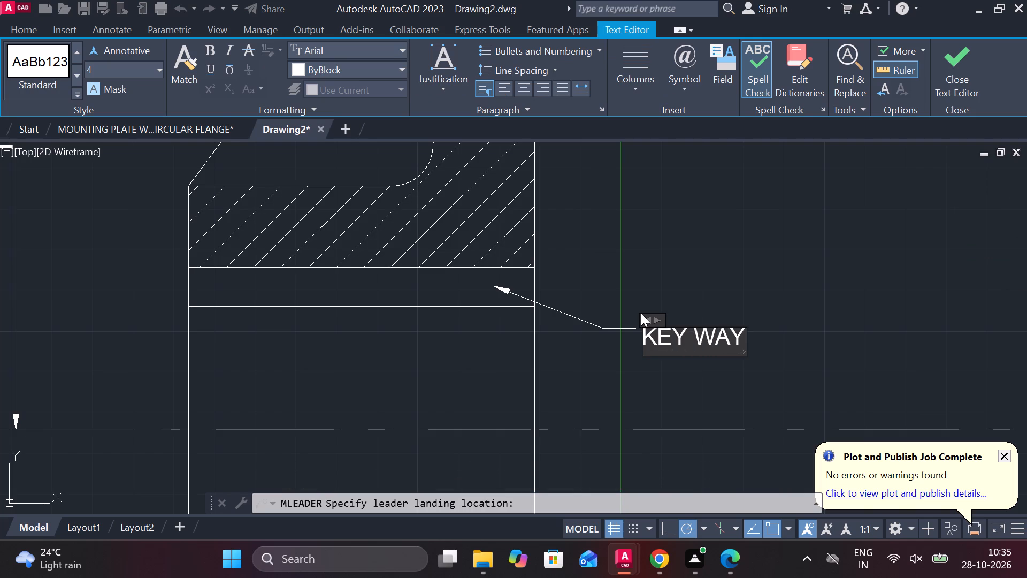
key("space")
type("20")
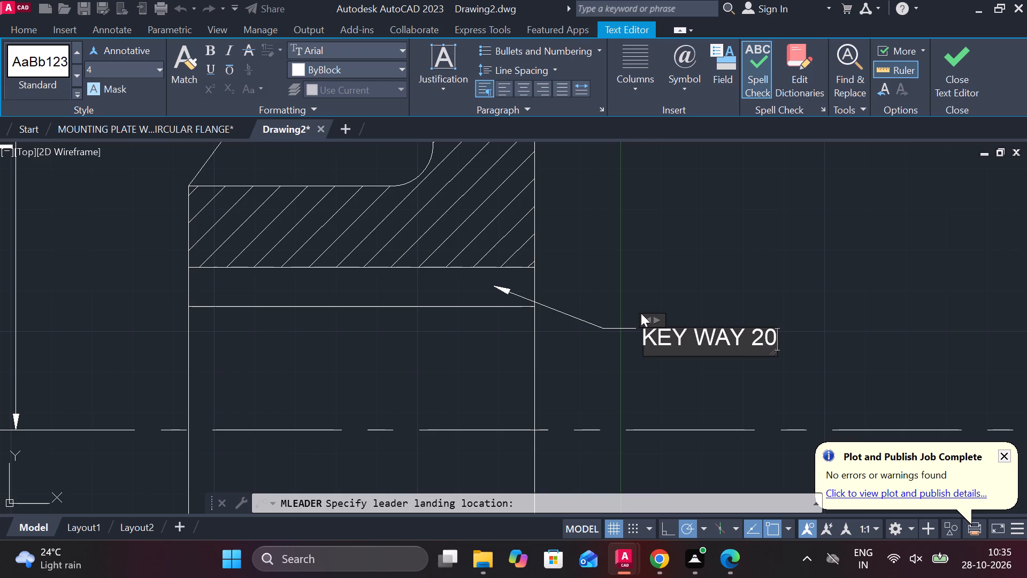
key("space")
type("8")
key("BackSpace")
key("BackSpace")
key("shift+asterisk")
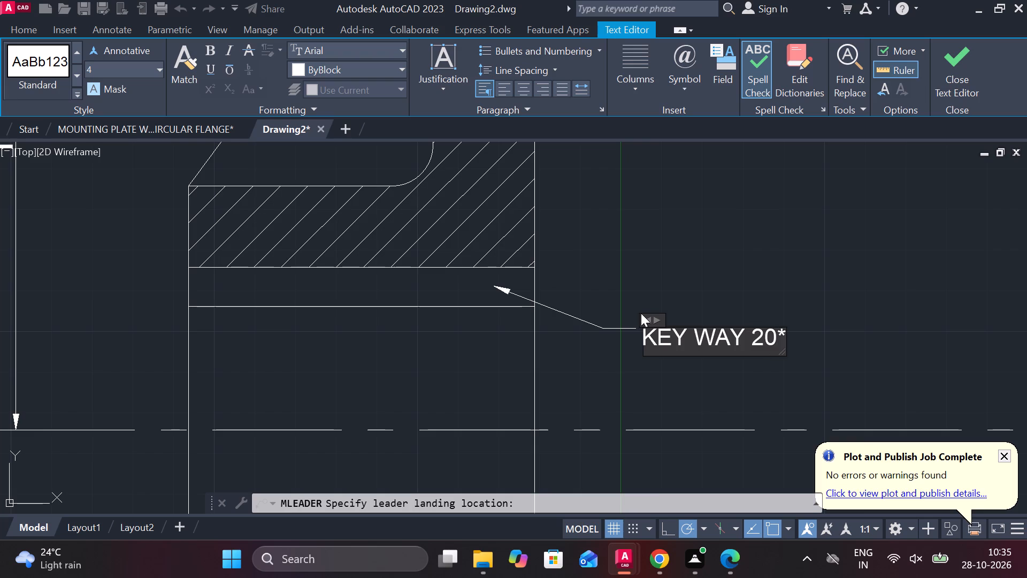
key("8")
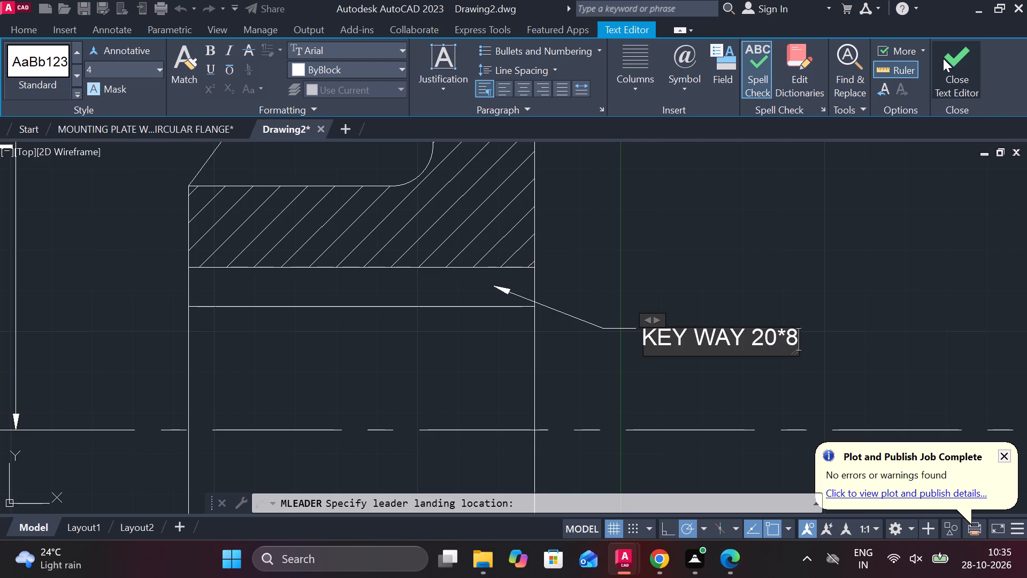
left_click(943, 58)
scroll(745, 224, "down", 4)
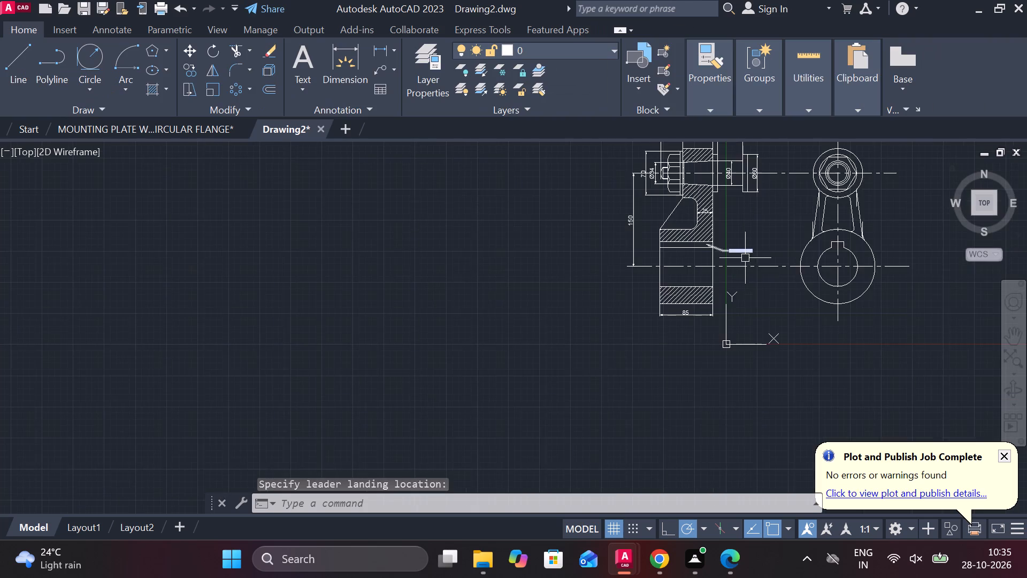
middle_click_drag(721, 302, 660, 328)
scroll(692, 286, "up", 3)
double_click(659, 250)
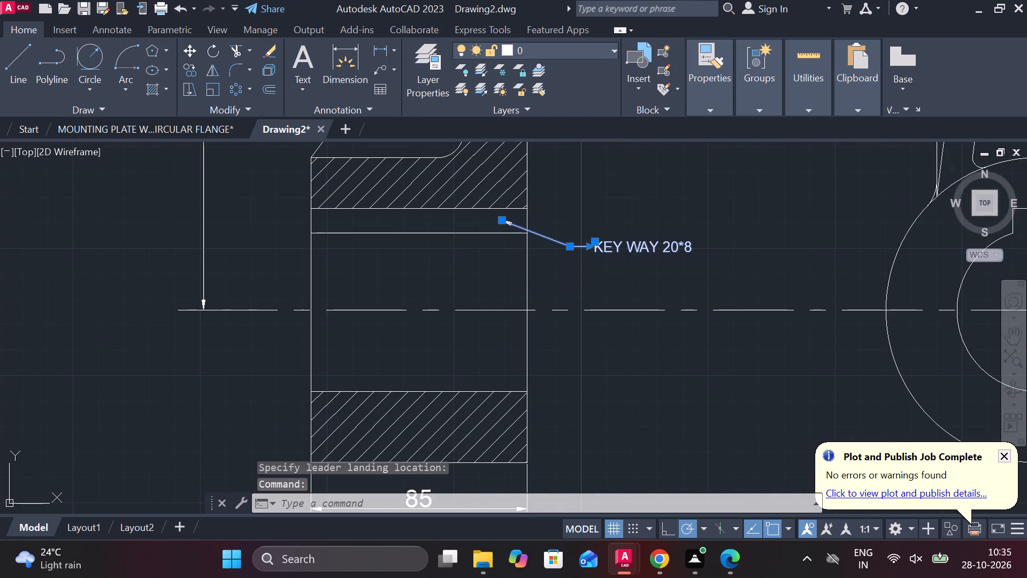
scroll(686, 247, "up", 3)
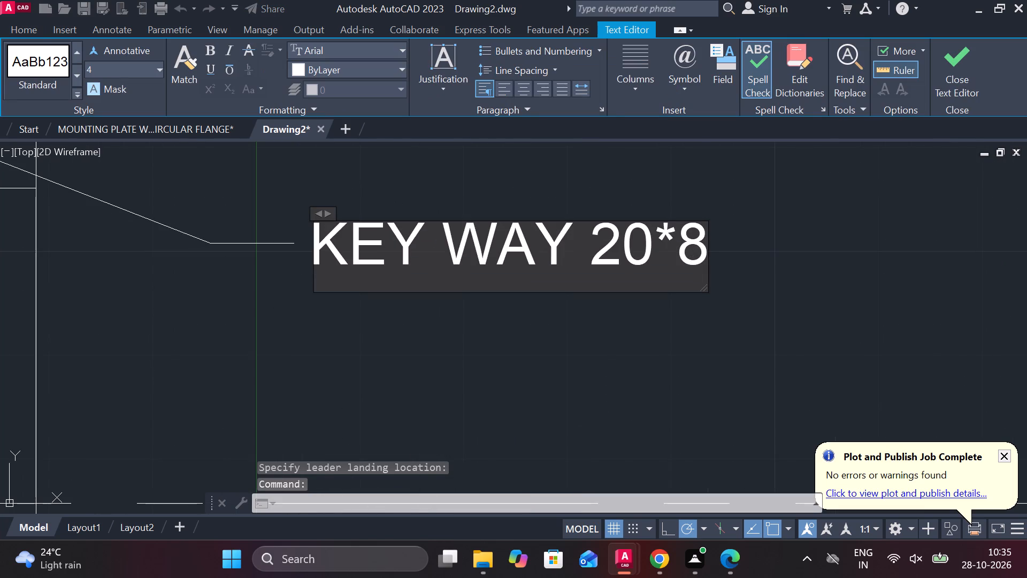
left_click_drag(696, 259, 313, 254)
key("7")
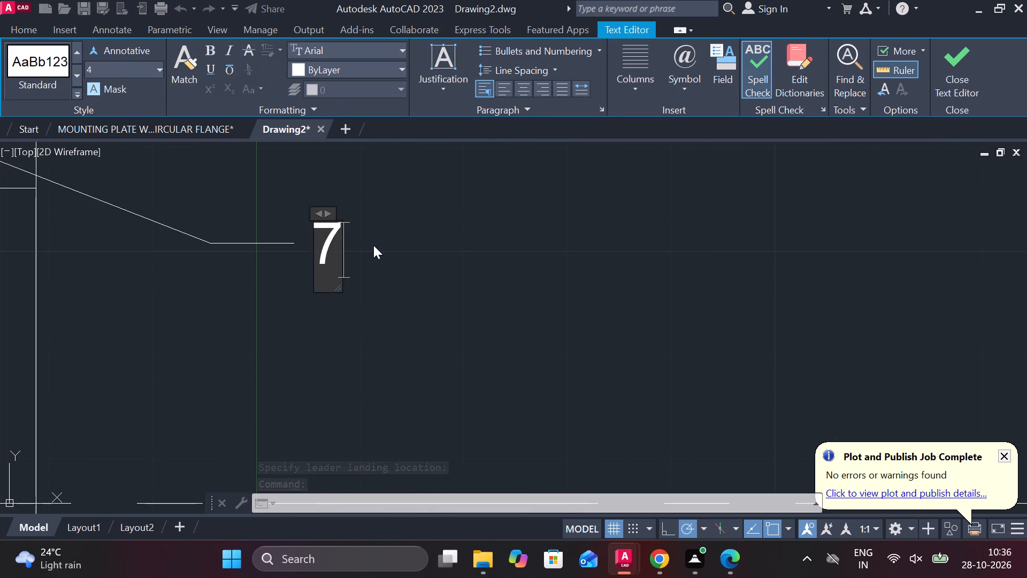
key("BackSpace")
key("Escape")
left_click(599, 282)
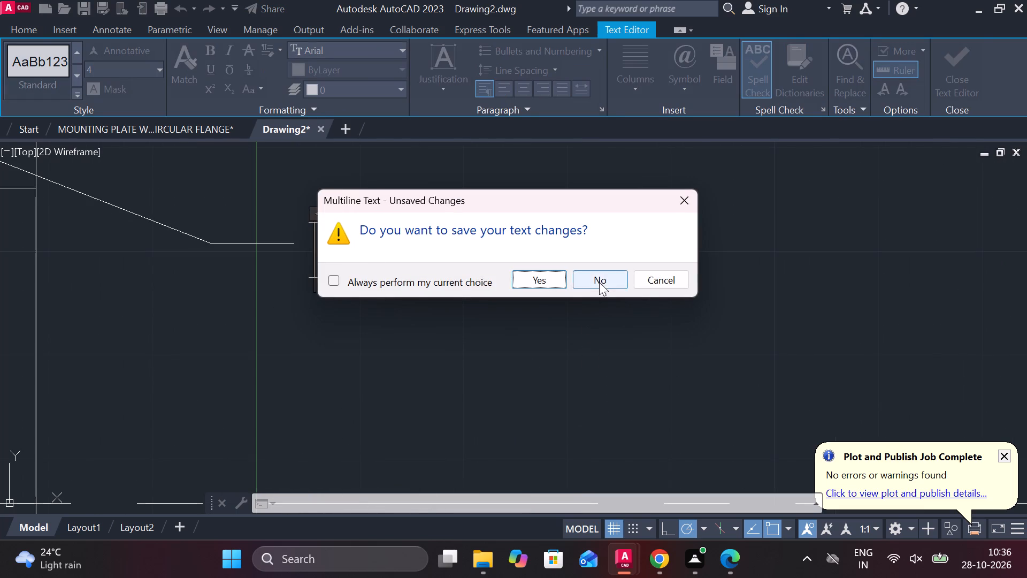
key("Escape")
Set the text height of the "KEY WAY 20*8" leader note to 7.
double_click(614, 243)
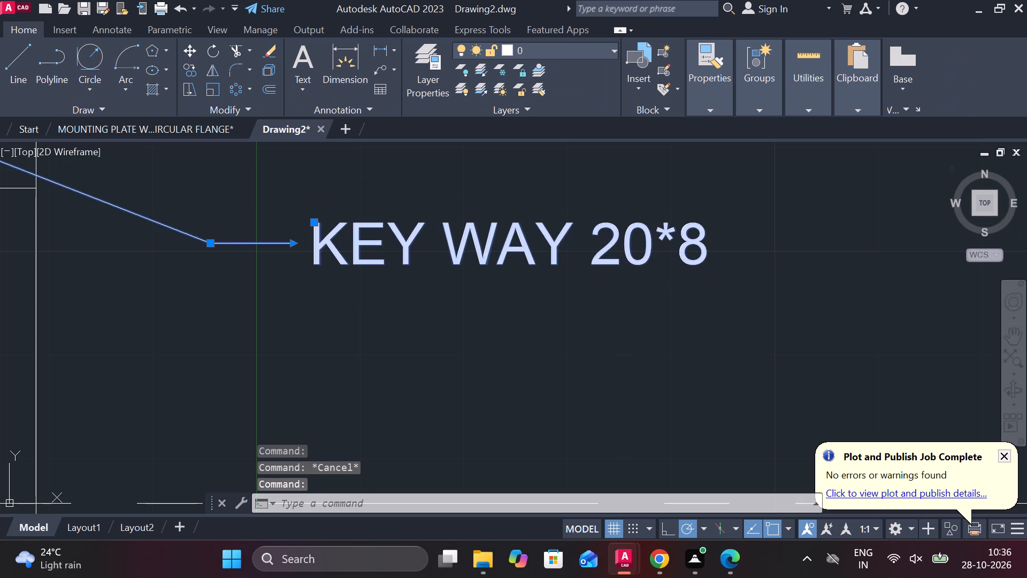
scroll(622, 252, "up", 2)
scroll(687, 267, "down", 2)
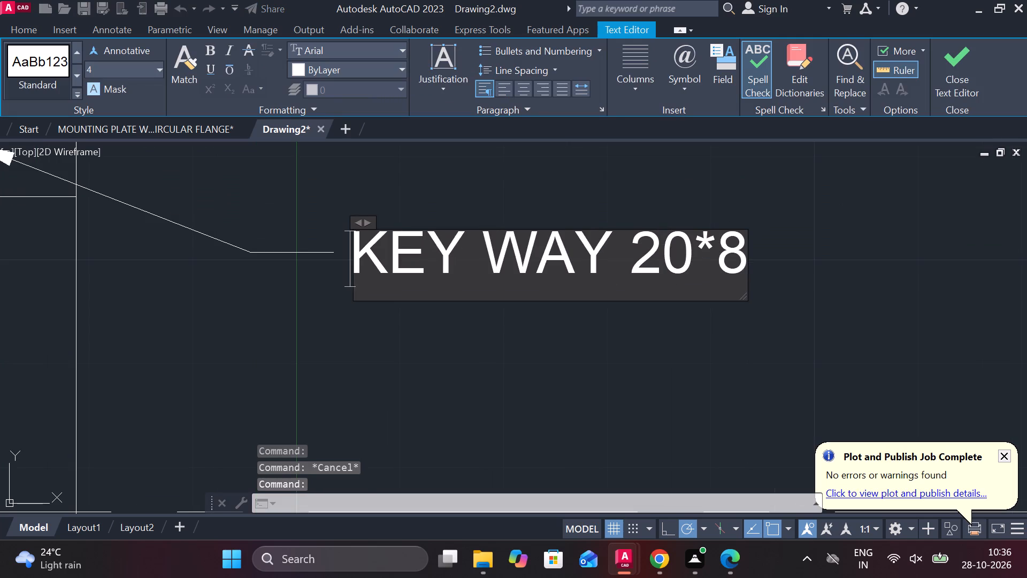
left_click_drag(742, 275, 342, 264)
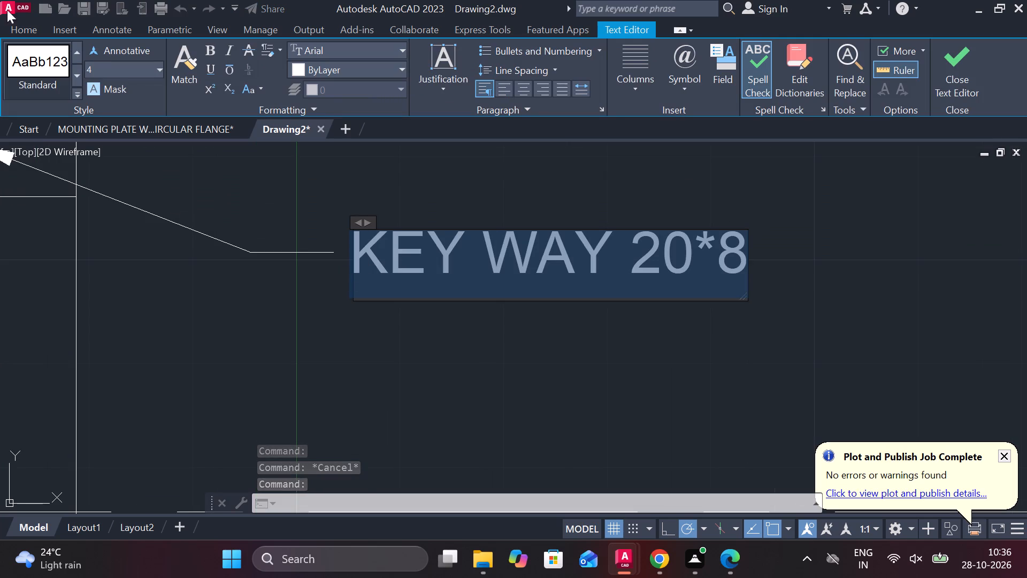
left_click(93, 73)
key("7")
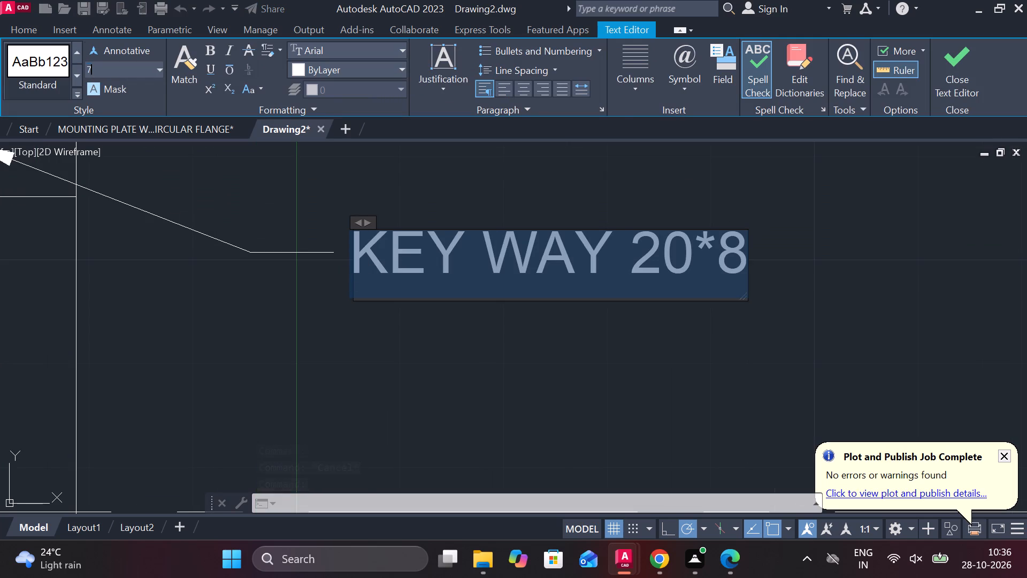
key("Return")
left_click(970, 77)
Add a part-number leader "1" with text height 7, pointing to the lever web's flat face above the keyway note.
scroll(859, 159, "down", 2)
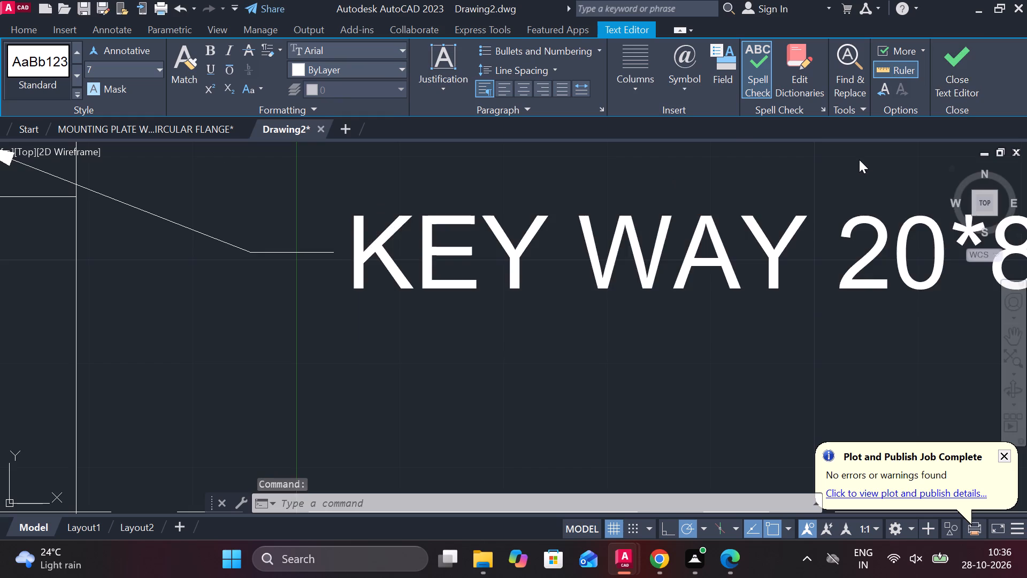
scroll(859, 159, "down", 4)
scroll(873, 248, "down", 2)
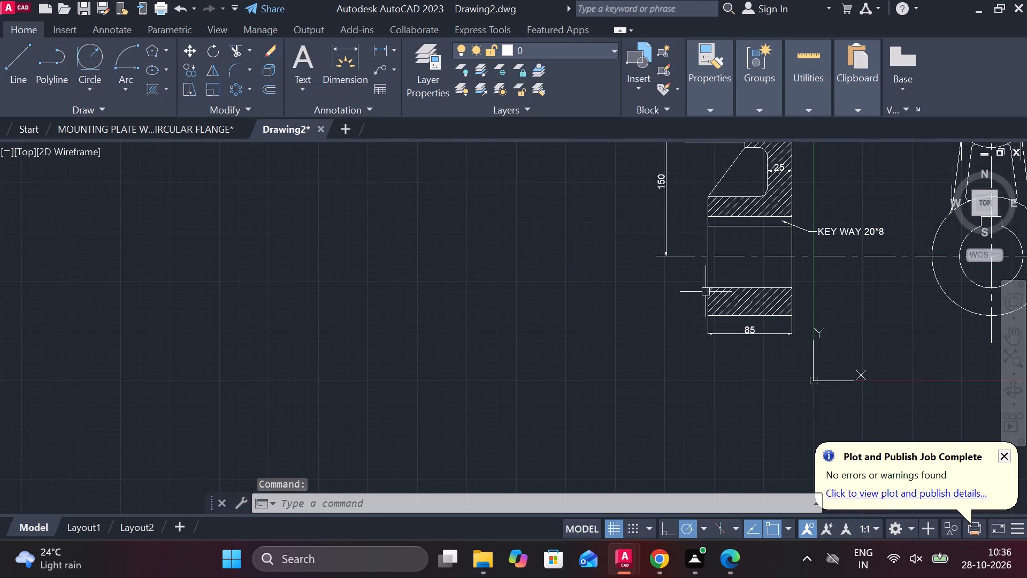
middle_click_drag(939, 238, 664, 335)
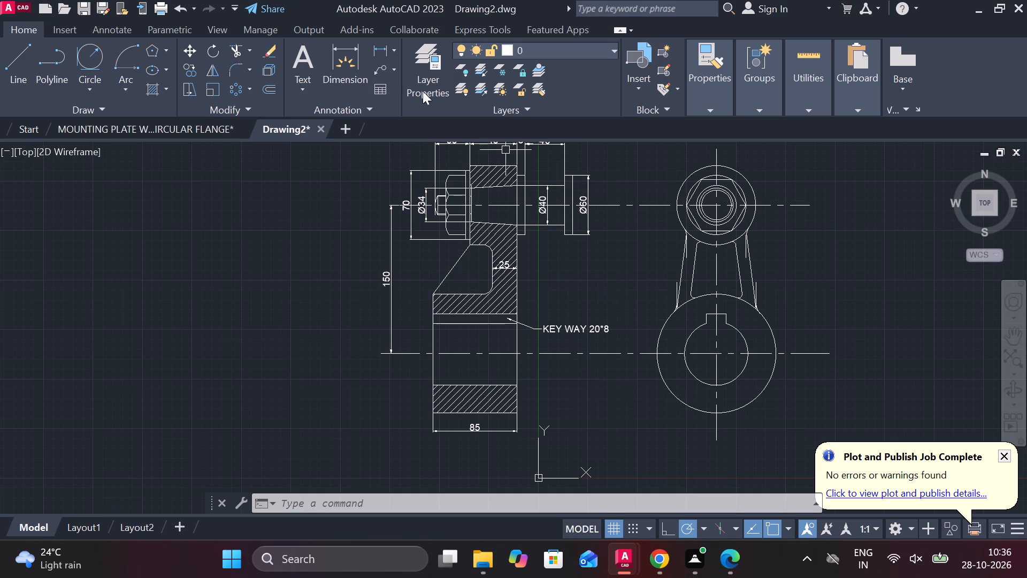
left_click(379, 67)
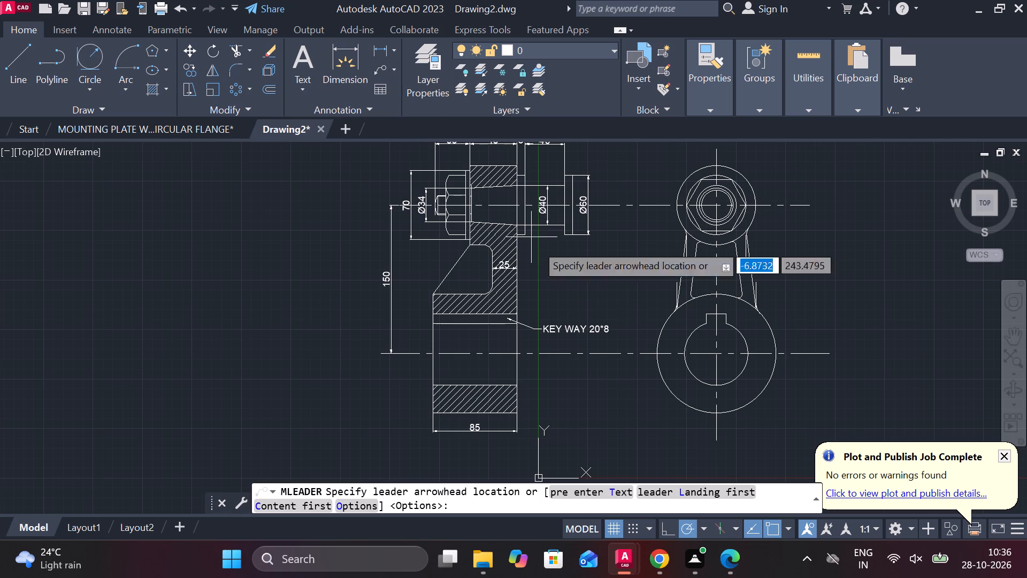
scroll(541, 267, "up", 2)
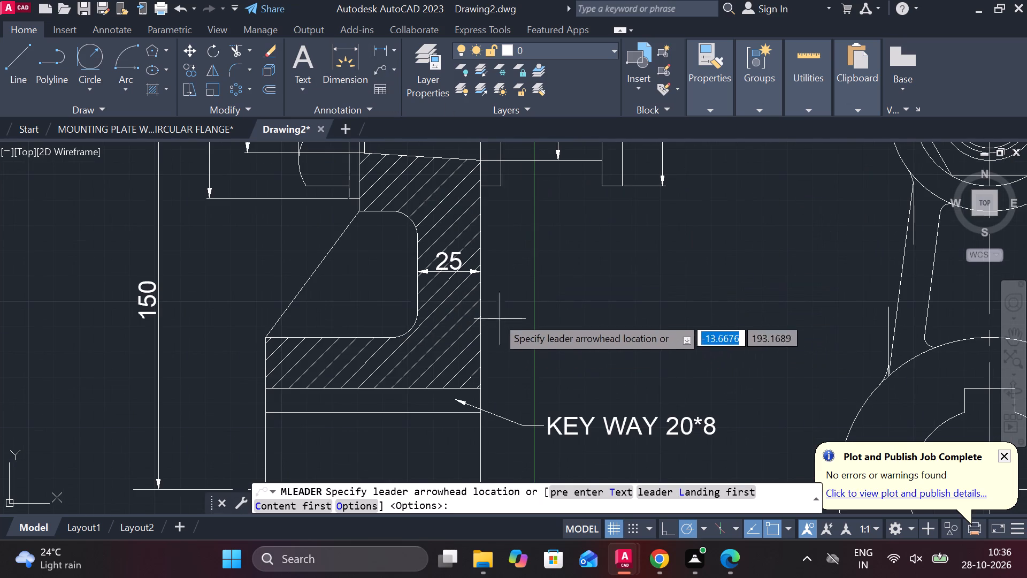
left_click(483, 305)
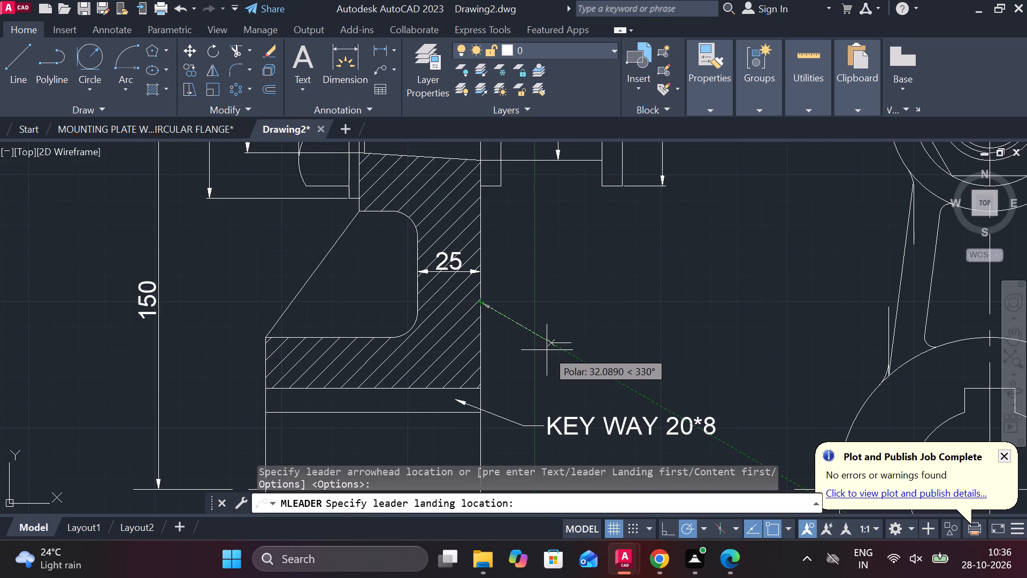
left_click(547, 350)
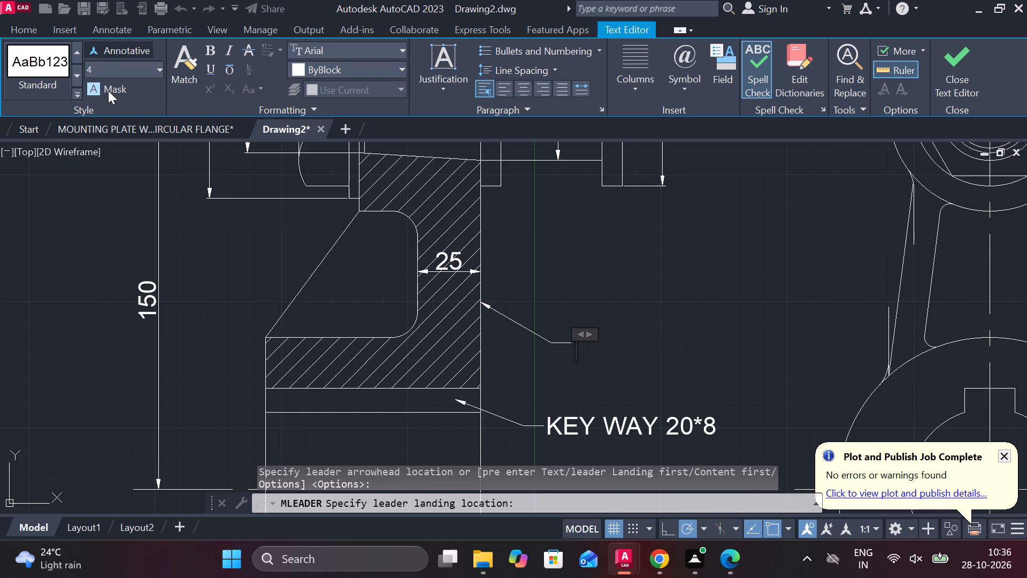
left_click(103, 68)
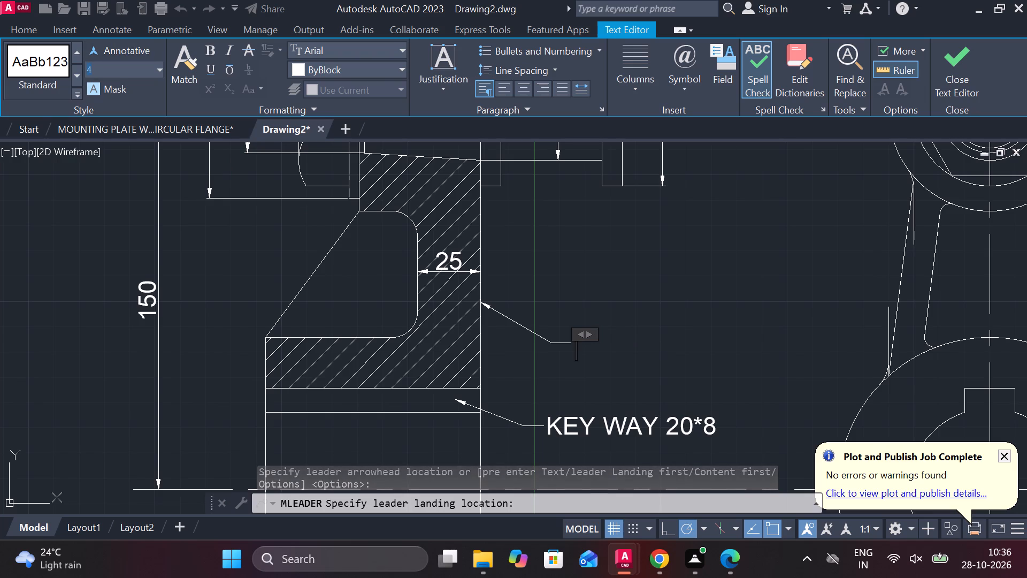
key("BackSpace")
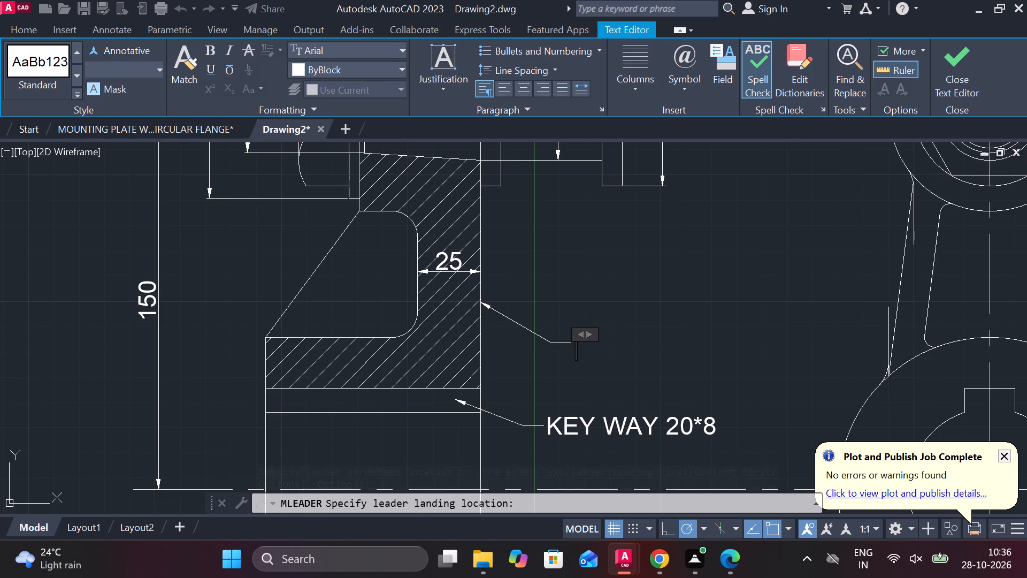
key("7")
key("Return")
key("1")
left_click(972, 58)
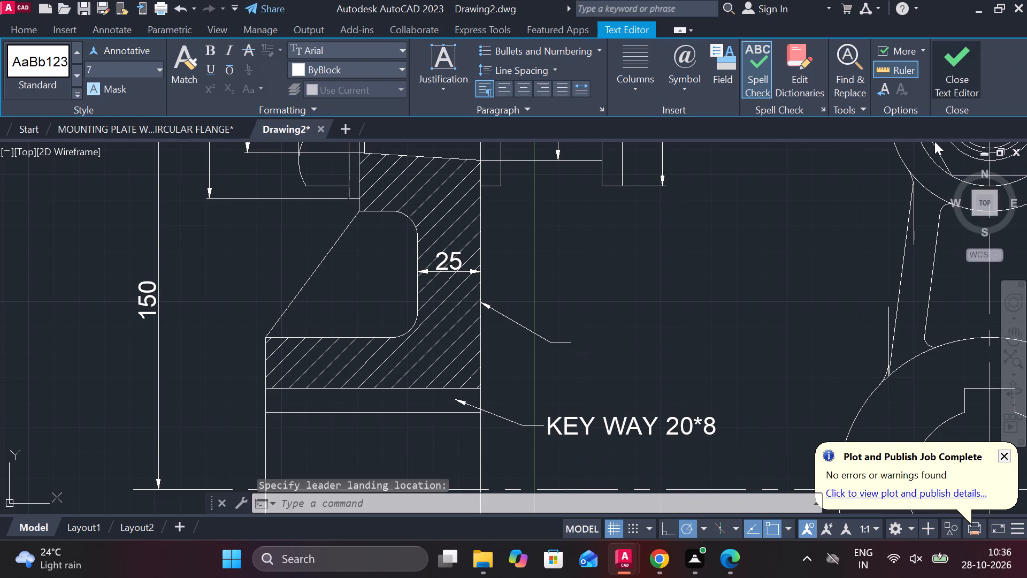
Add a part-number leader "2" with text height 7, pointing to the tapered pin inside the hatched upper boss.
scroll(711, 360, "down", 2)
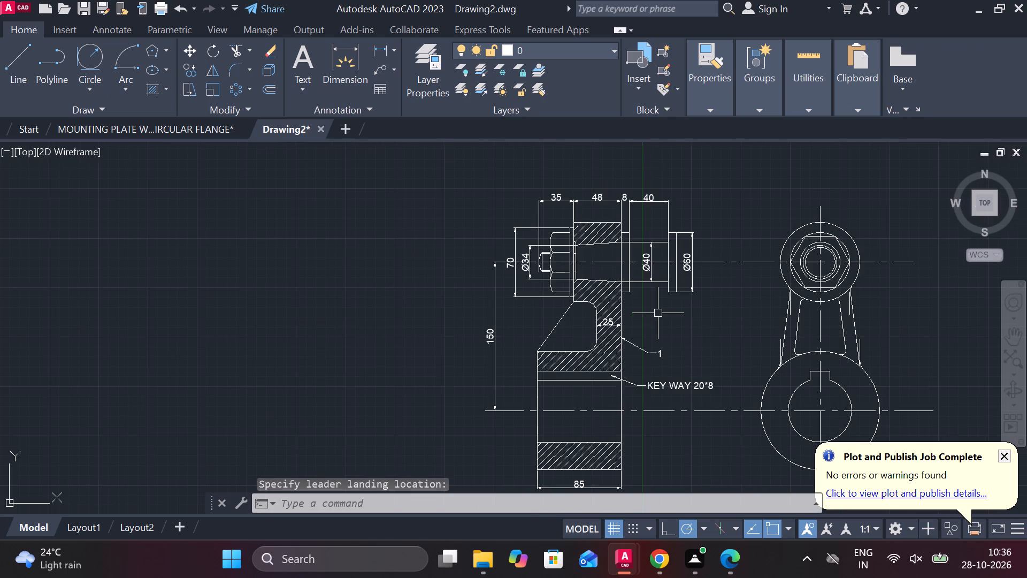
scroll(658, 313, "up", 1)
middle_click_drag(597, 315, 537, 338)
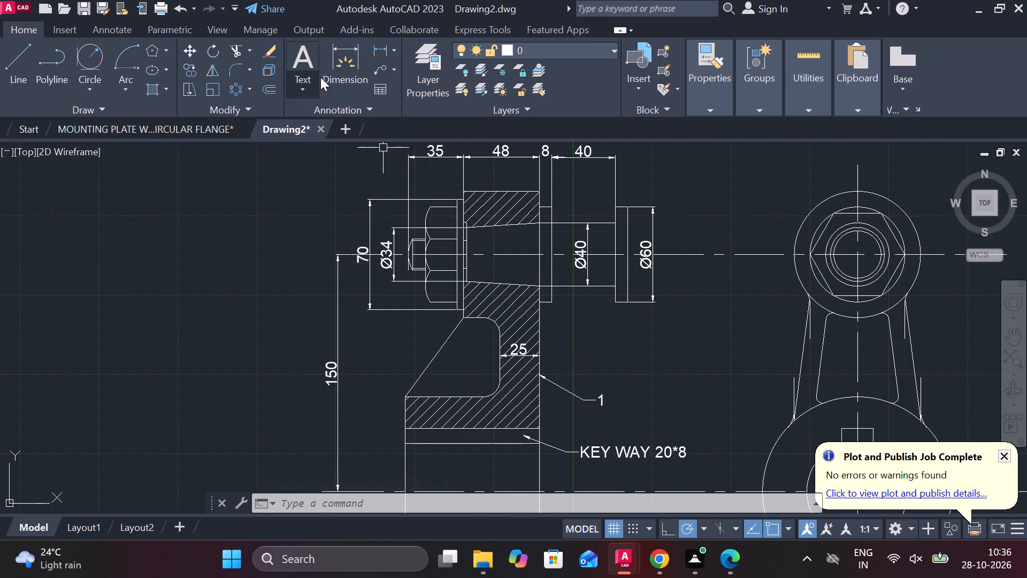
left_click(379, 65)
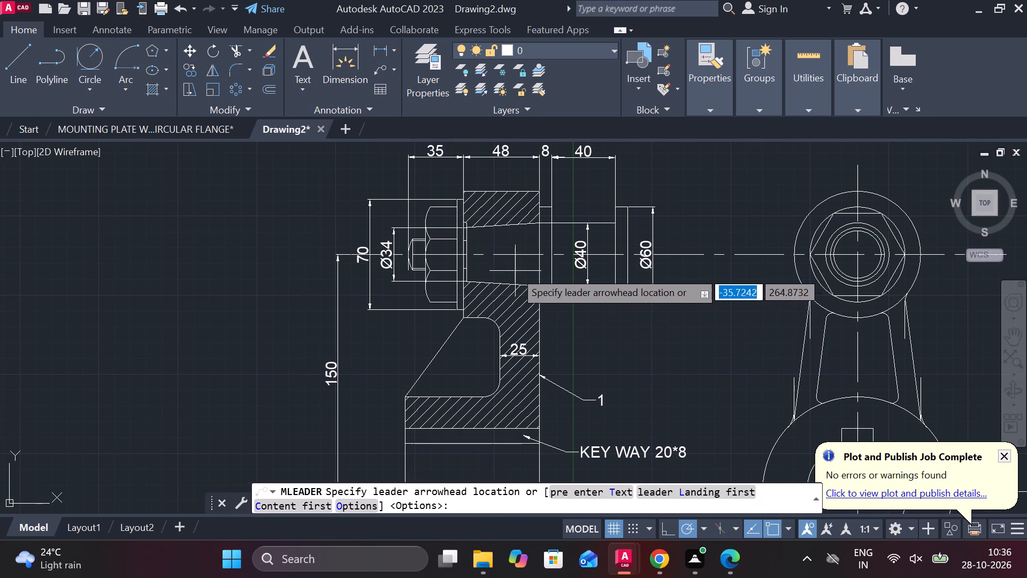
left_click(513, 267)
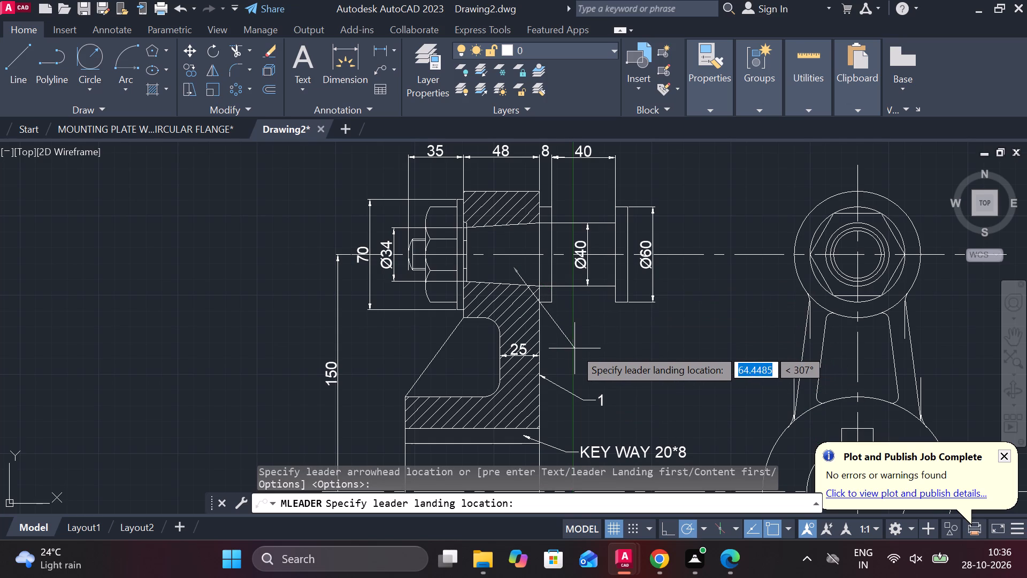
scroll(571, 357, "up", 3)
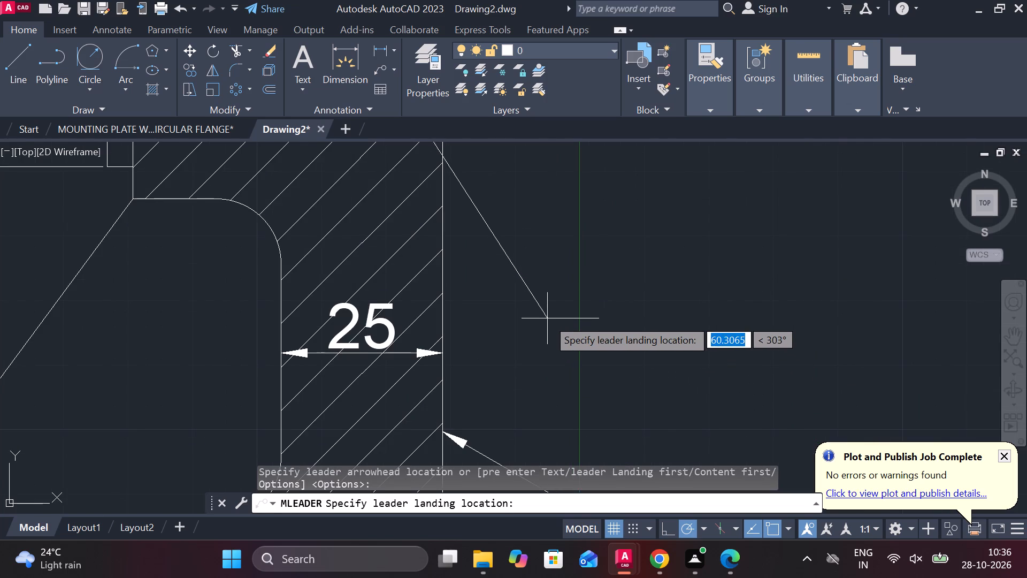
left_click(539, 316)
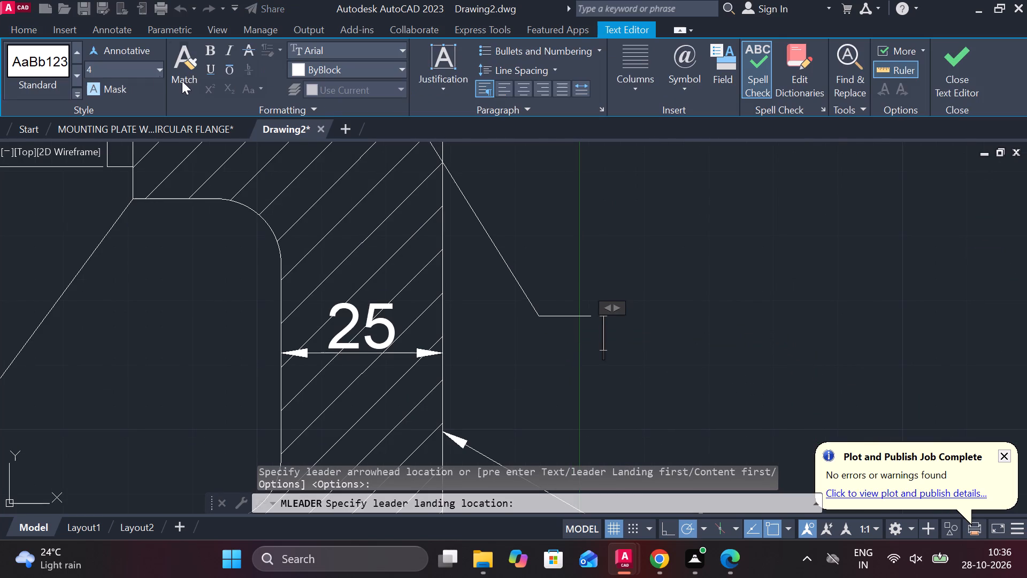
left_click(137, 71)
key("7")
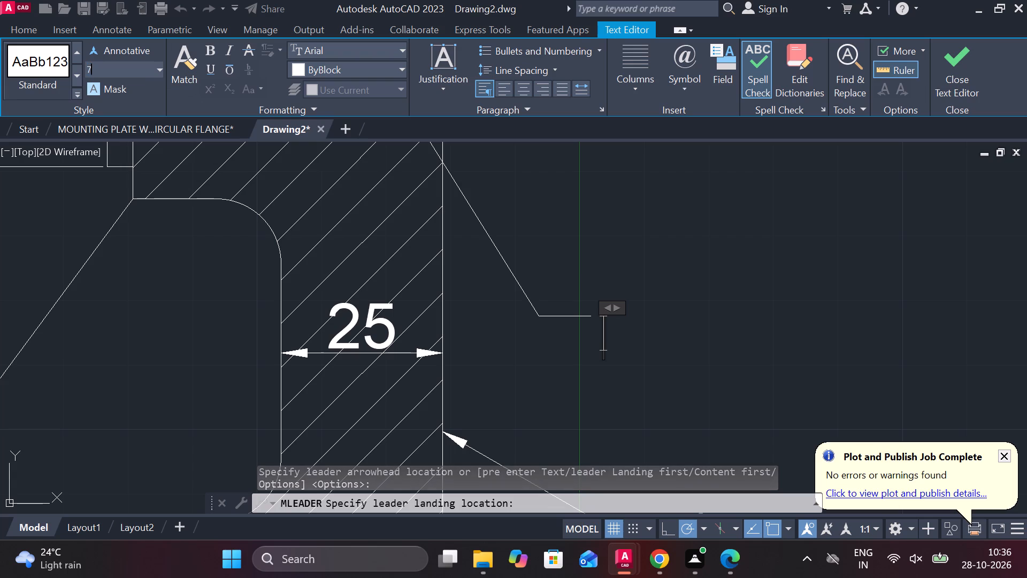
key("Return")
key("2")
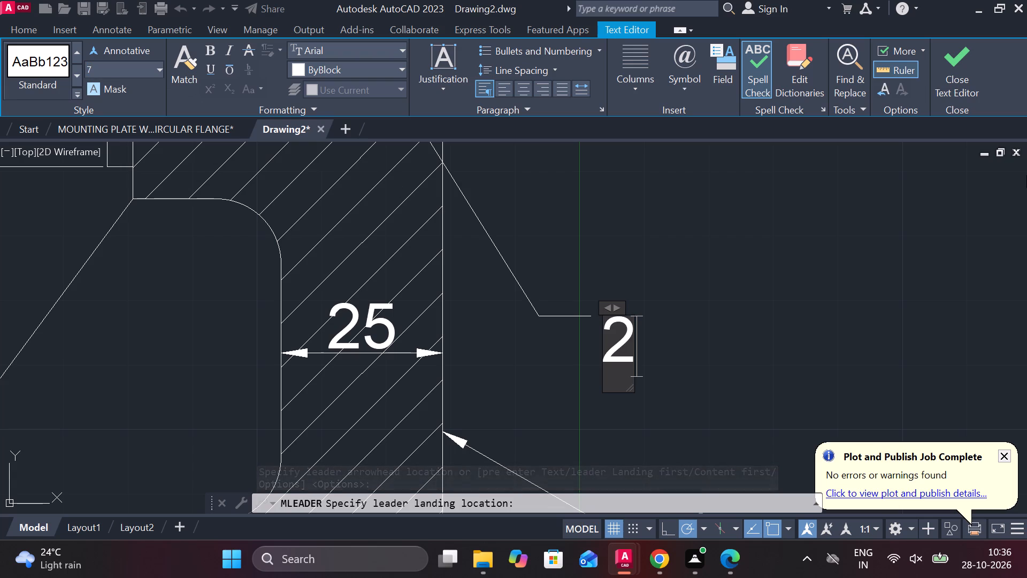
left_click(956, 87)
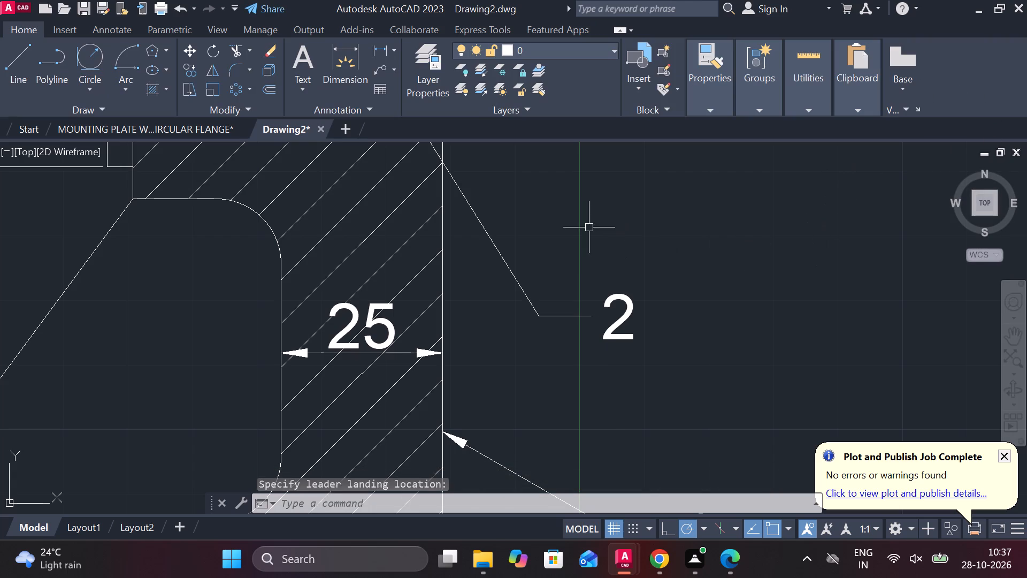
Add a part-number leader "4" with text height 7, pointing to the washer's upper edge and landing above the nut side.
middle_click_drag(592, 224, 648, 280)
scroll(685, 278, "down", 2)
middle_click_drag(702, 305, 761, 496)
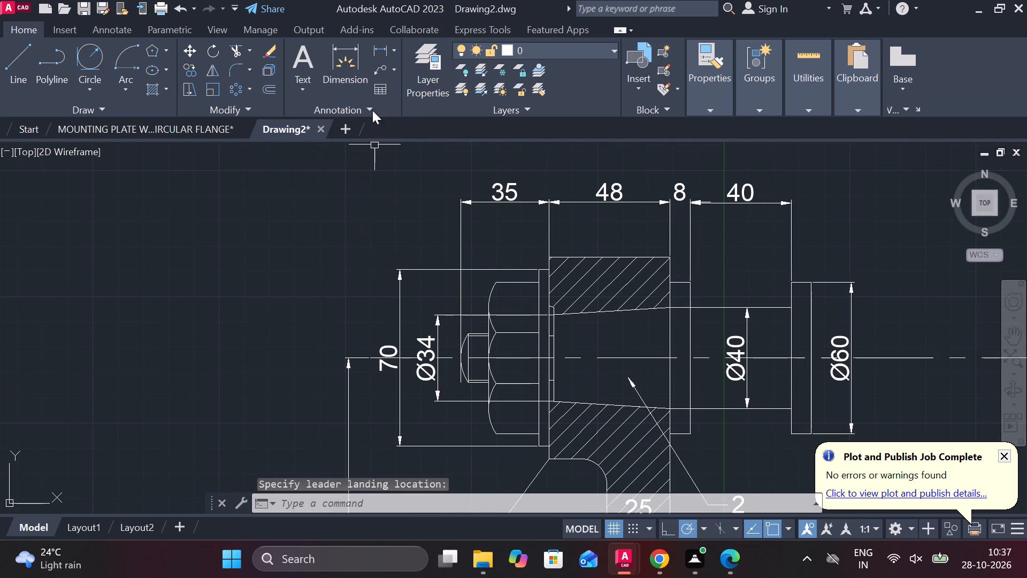
left_click(373, 73)
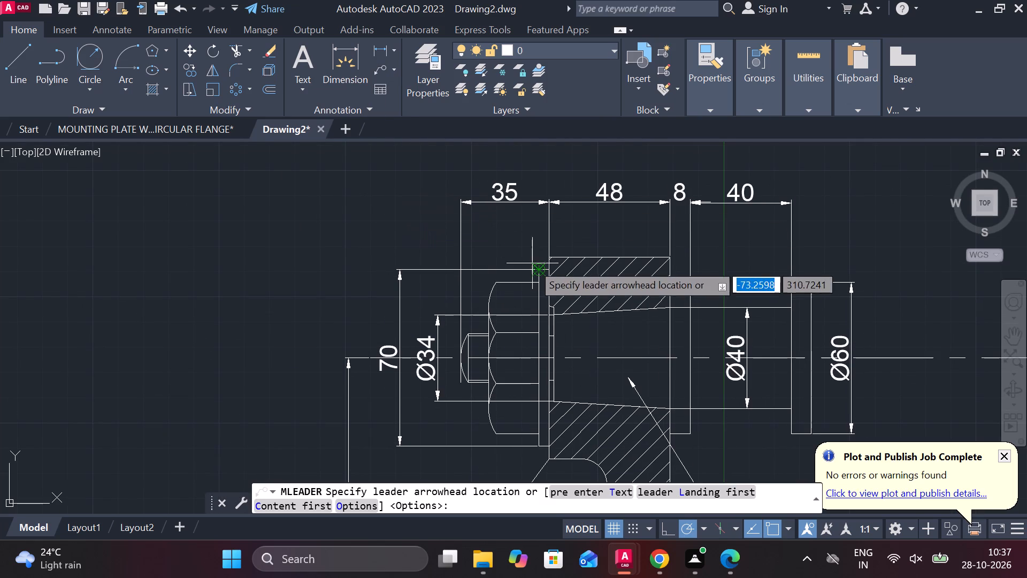
scroll(532, 273, "up", 2)
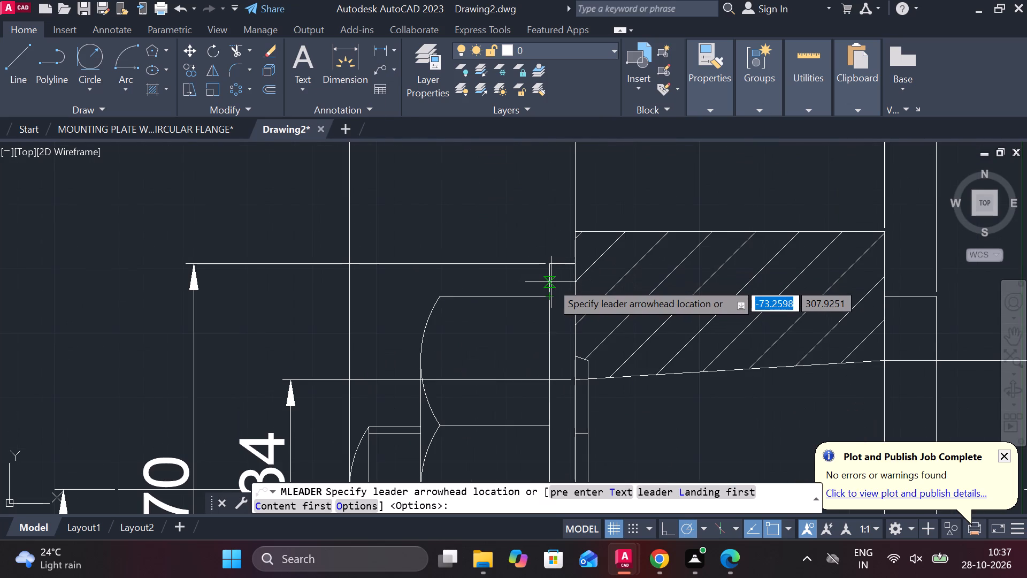
left_click(551, 282)
scroll(375, 225, "down", 2)
middle_click_drag(292, 205, 418, 247)
left_click(439, 203)
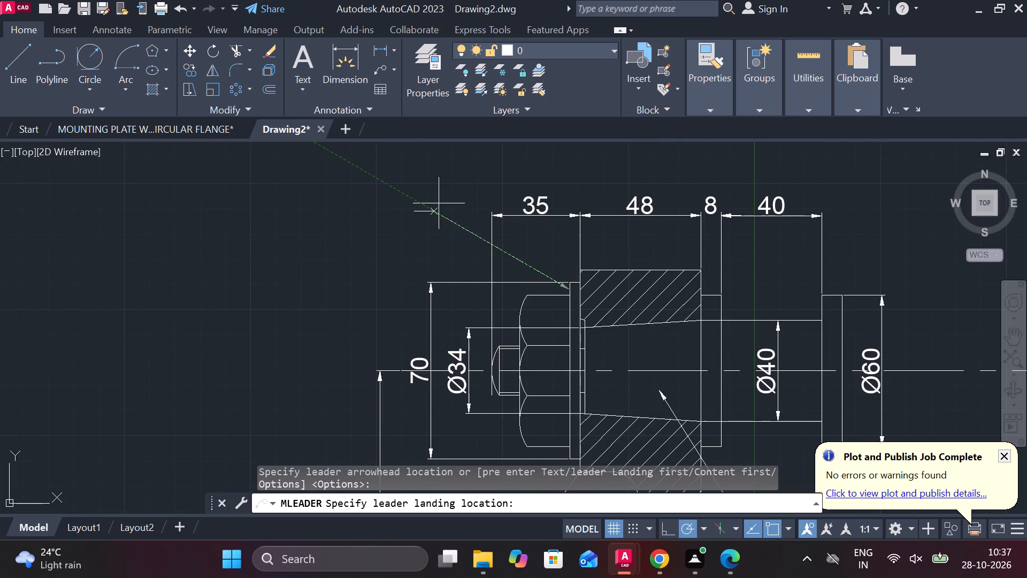
left_click(120, 68)
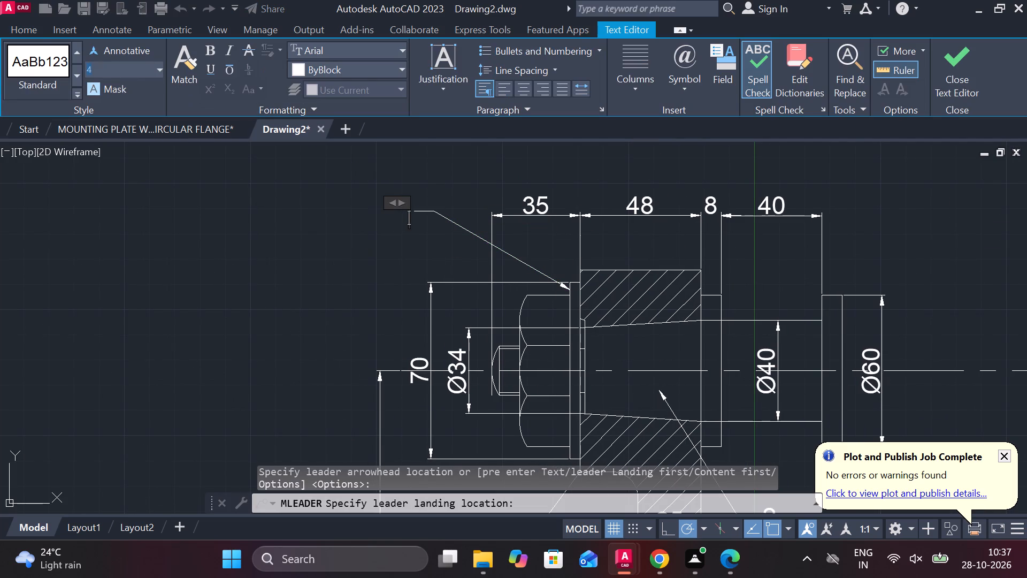
key("7")
key("Return")
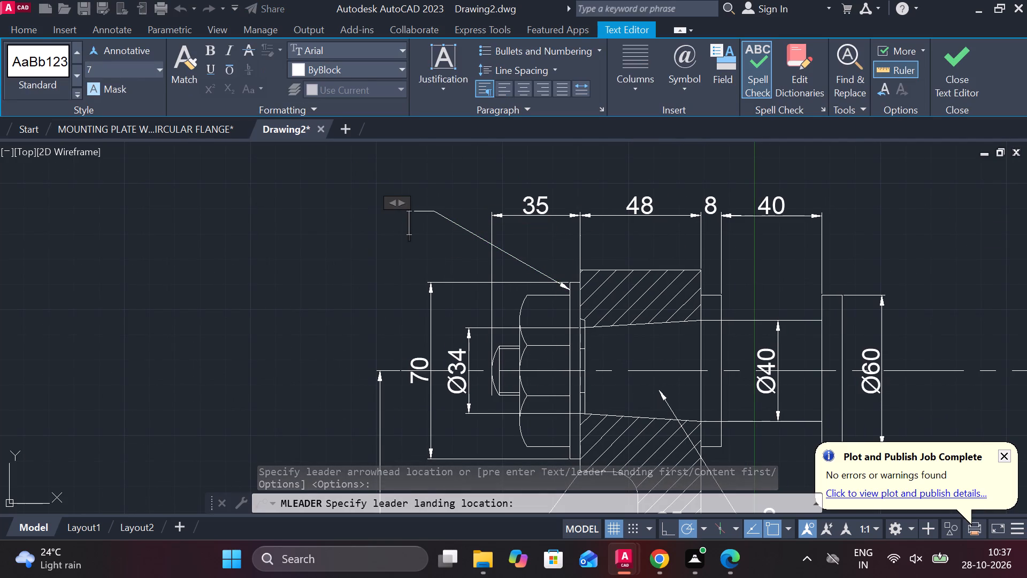
key("4")
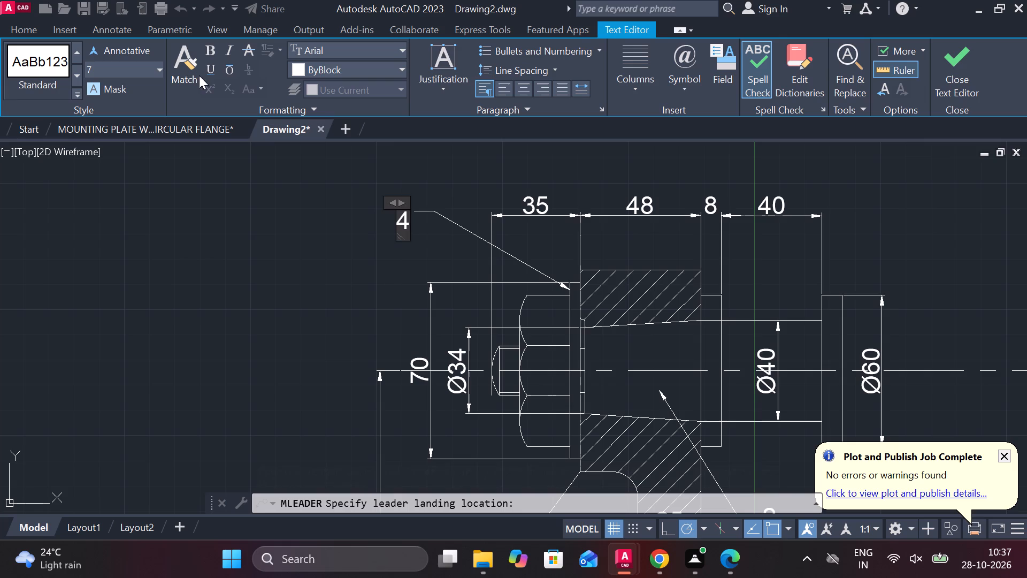
double_click(964, 79)
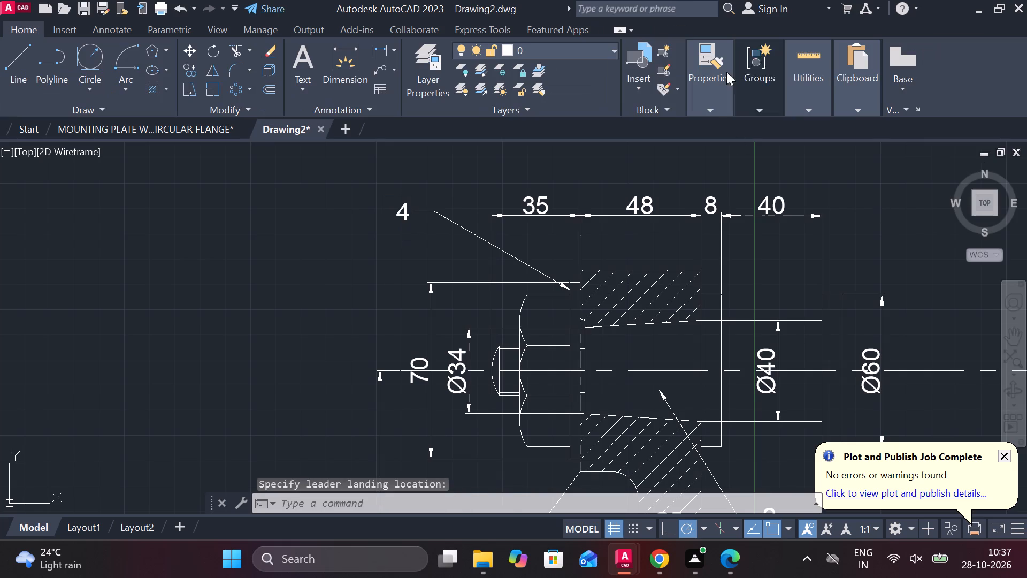
Add a part-number leader "3" with text height 7, pointing to the nut and landing just below leader 4.
left_click(374, 73)
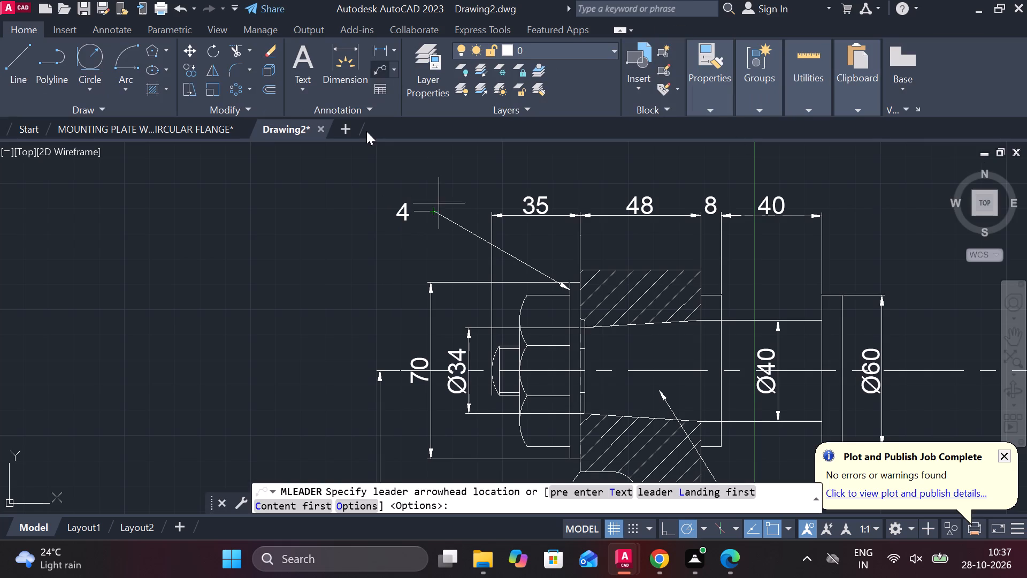
scroll(507, 316, "up", 2)
left_click(539, 319)
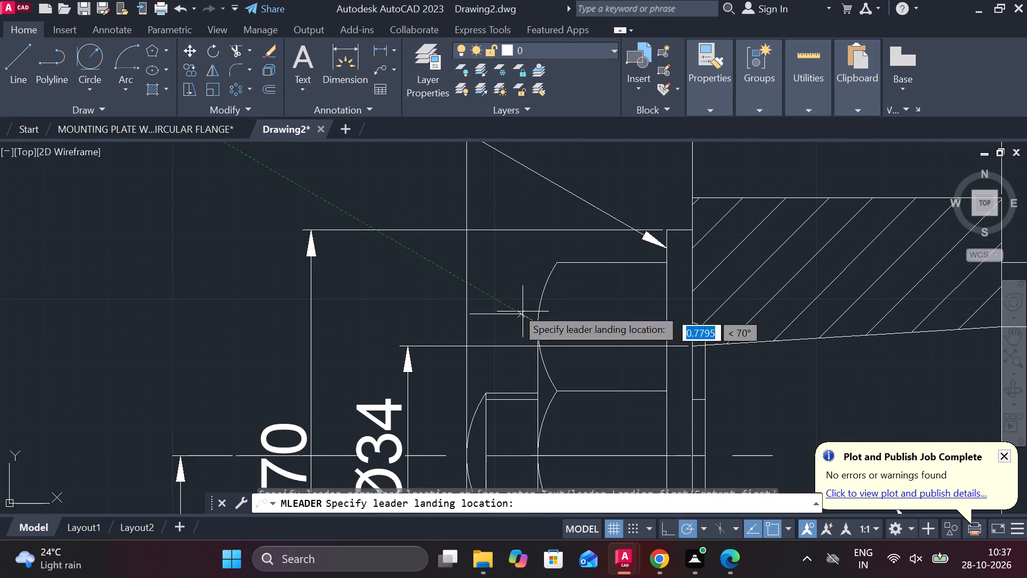
scroll(443, 241, "down", 2)
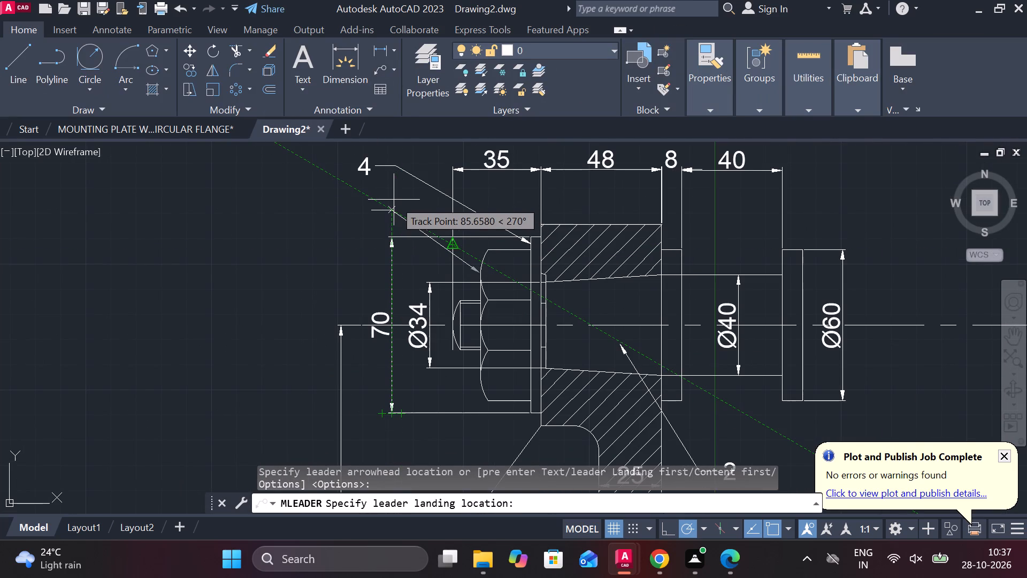
left_click(394, 200)
left_click(114, 75)
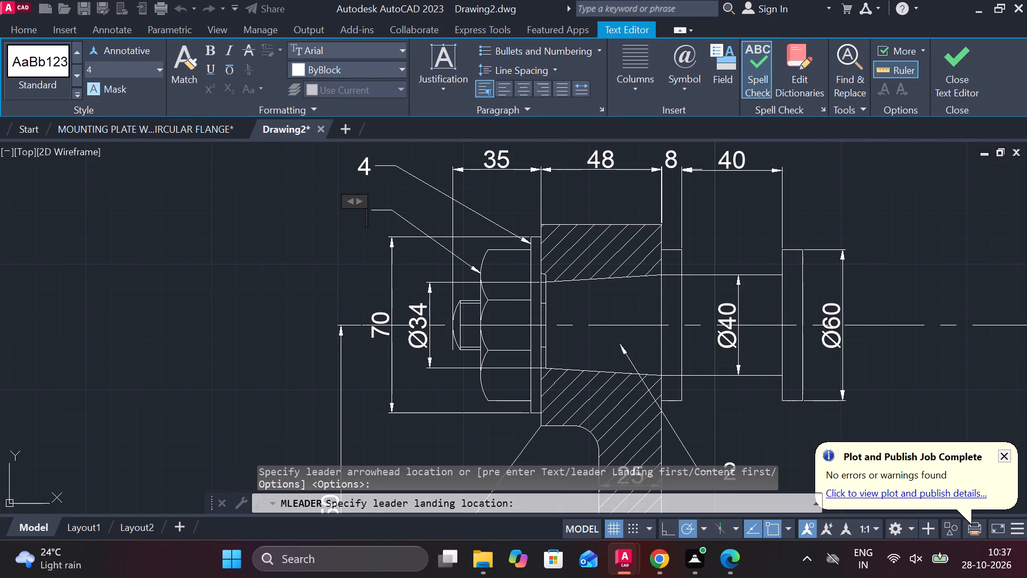
key("7")
key("Return")
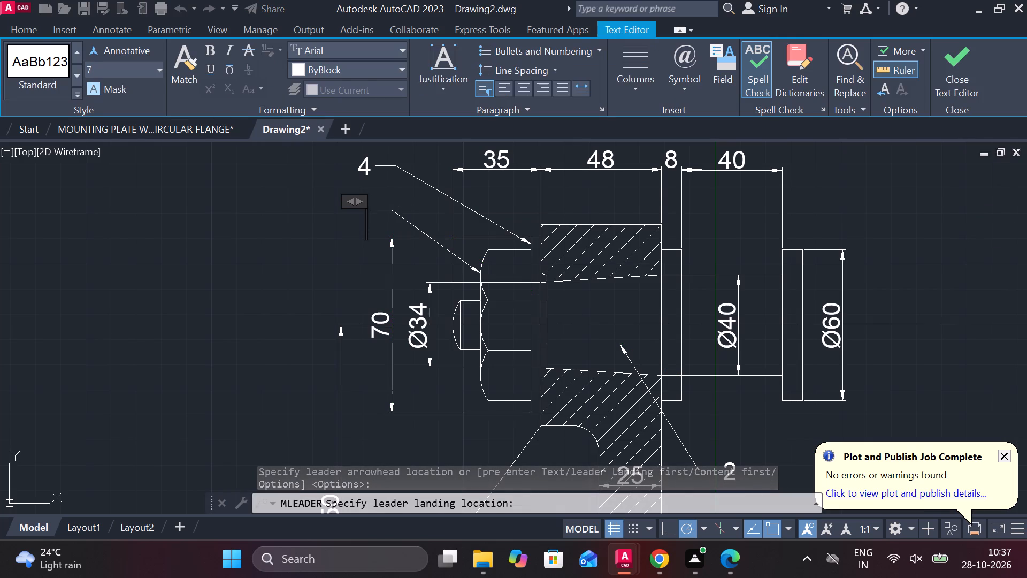
key("3")
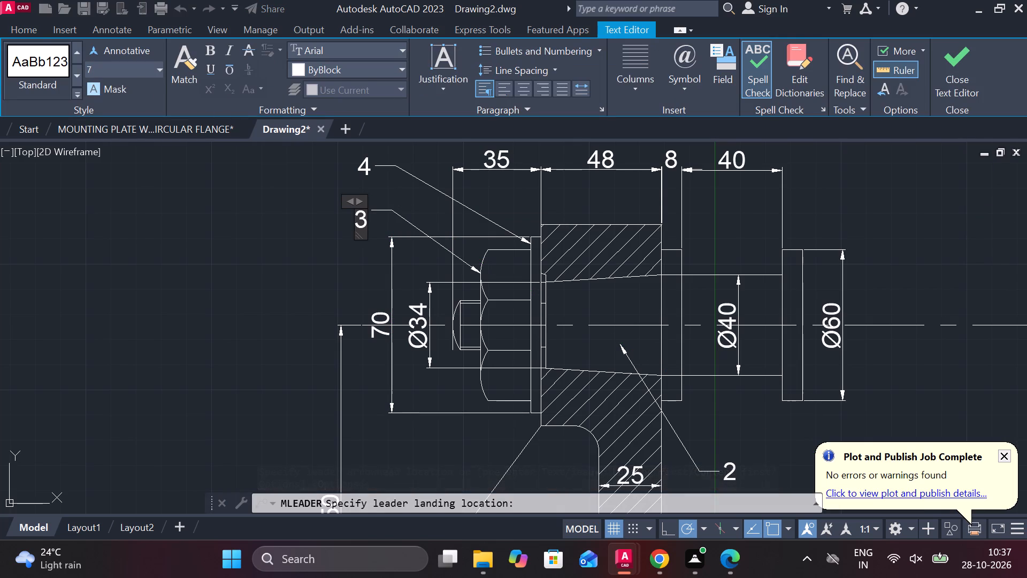
left_click(968, 82)
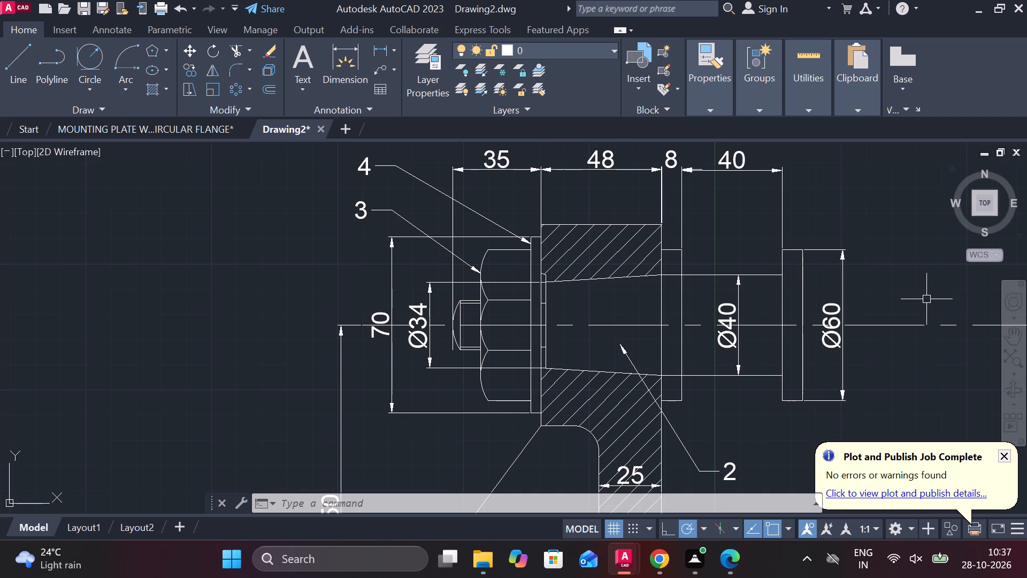
Add a diameter dimension to the outer circle of the large lower boss in the front view, outside its upper edge.
scroll(929, 300, "down", 1)
middle_click_drag(898, 300, 574, 209)
middle_click_drag(690, 324, 662, 319)
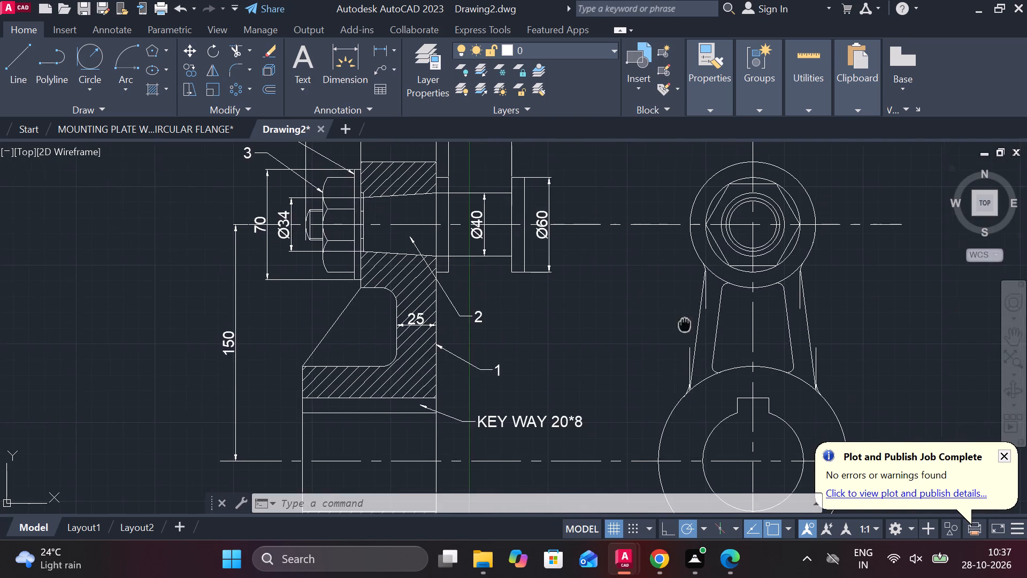
middle_click_drag(662, 319, 519, 189)
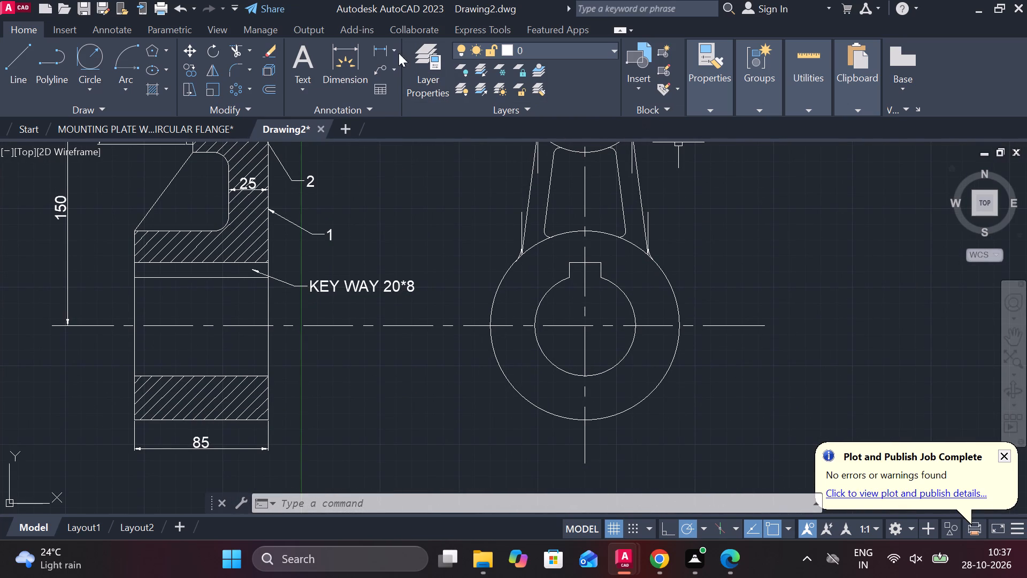
left_click(396, 45)
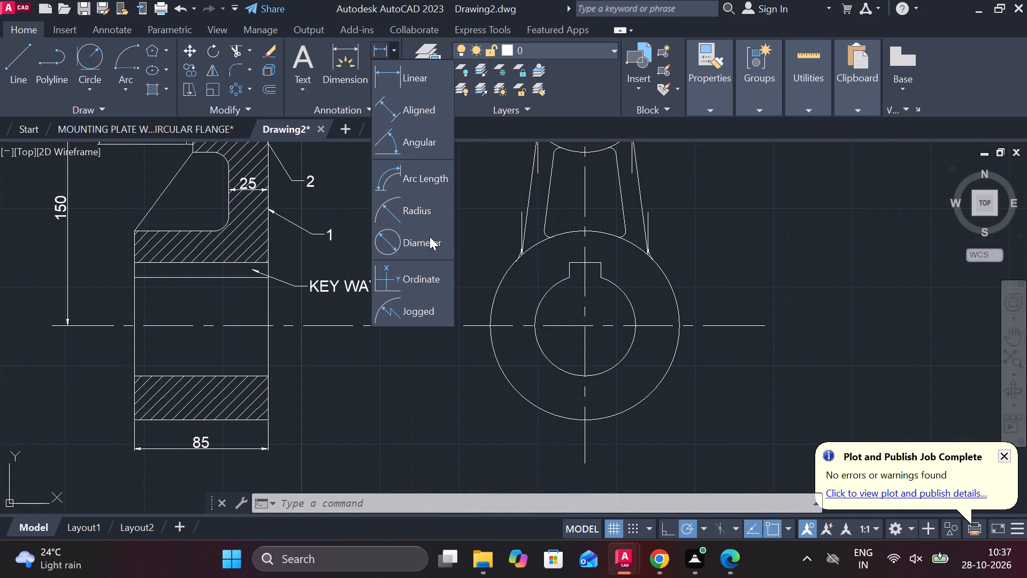
left_click(431, 241)
left_click(668, 281)
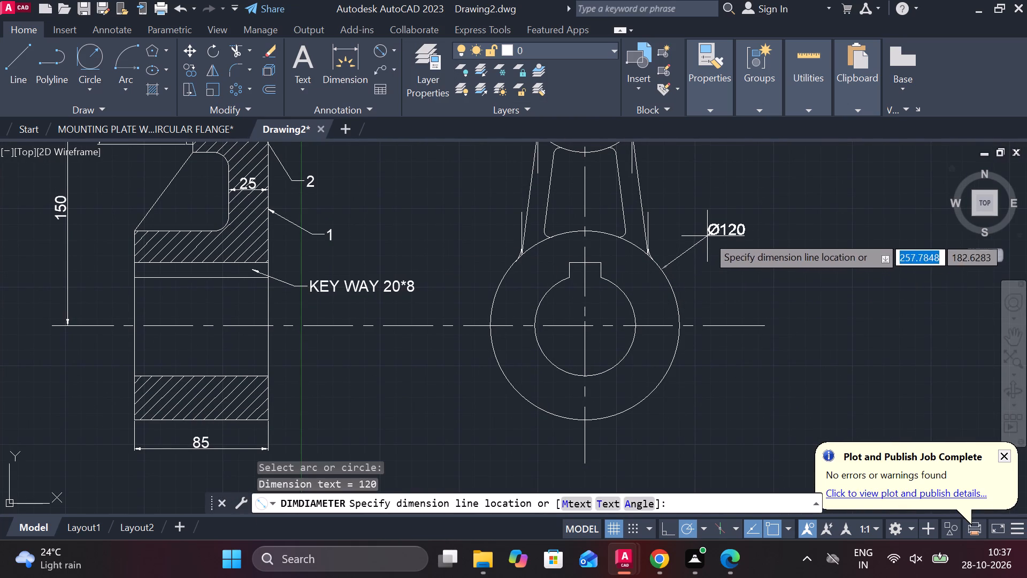
left_click(696, 249)
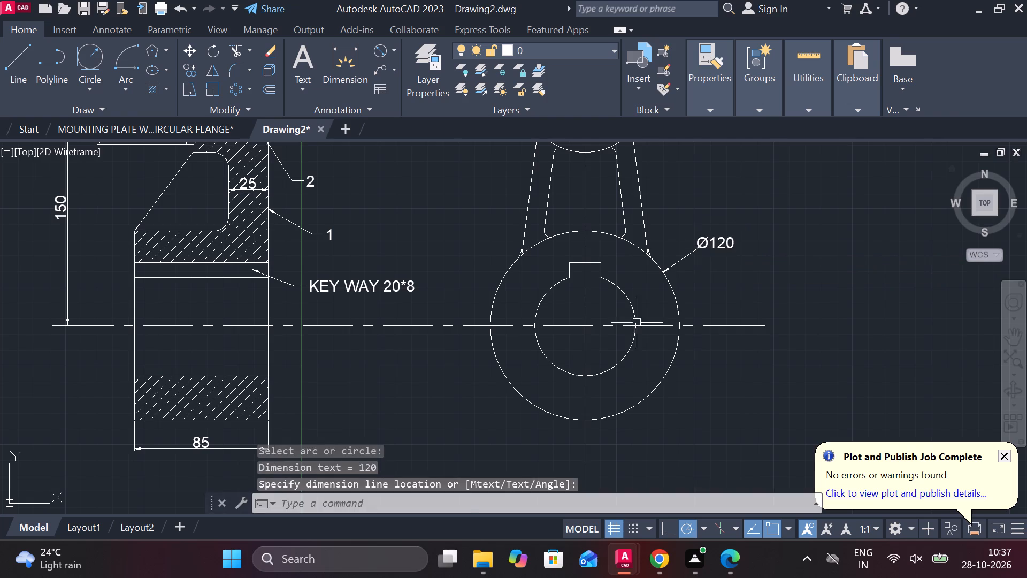
Add a diameter dimension to the keyed bore in the front view, with its text outside the large boss.
key("space")
left_click(546, 360)
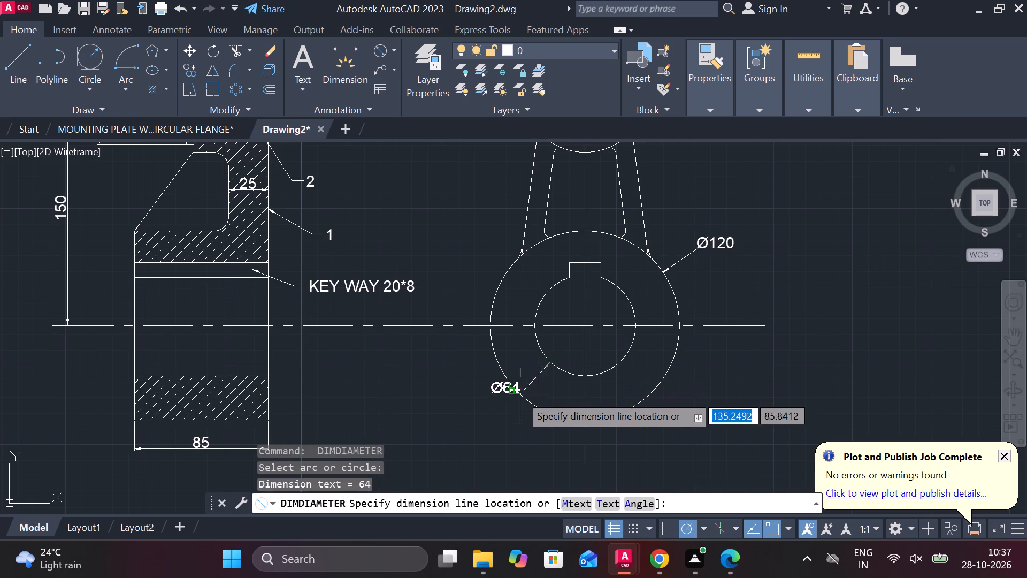
double_click(472, 402)
Add a diameter dimension to the outer circle of the small upper boss around the nut in the front view.
middle_click_drag(584, 259, 523, 431)
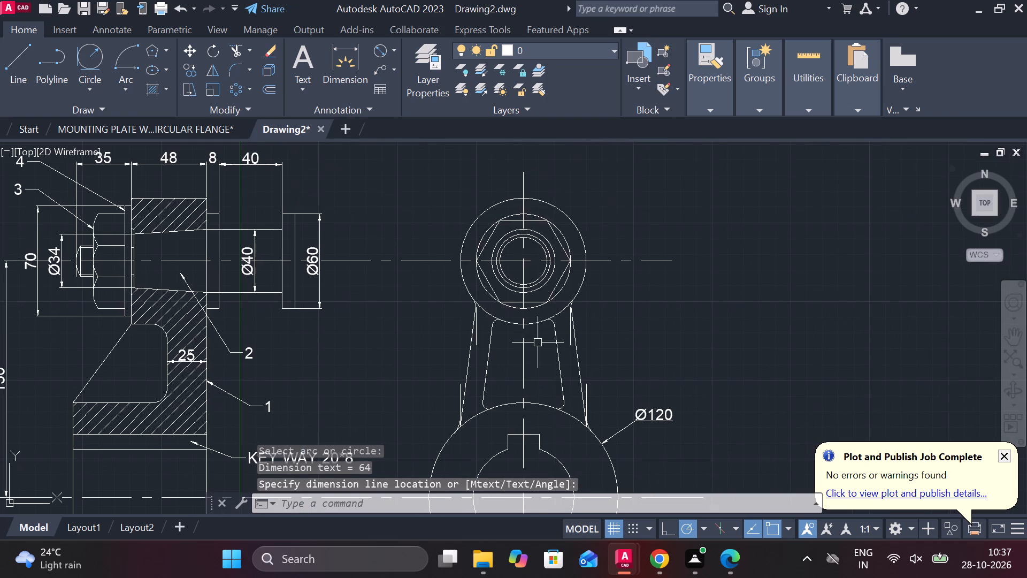
left_click(379, 42)
left_click(469, 210)
left_click(478, 219)
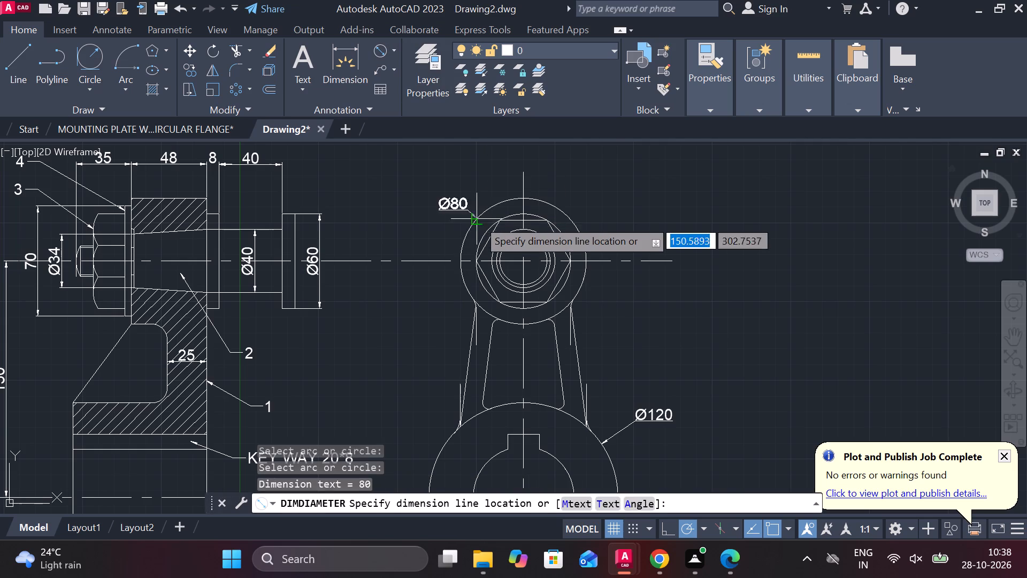
left_click(455, 199)
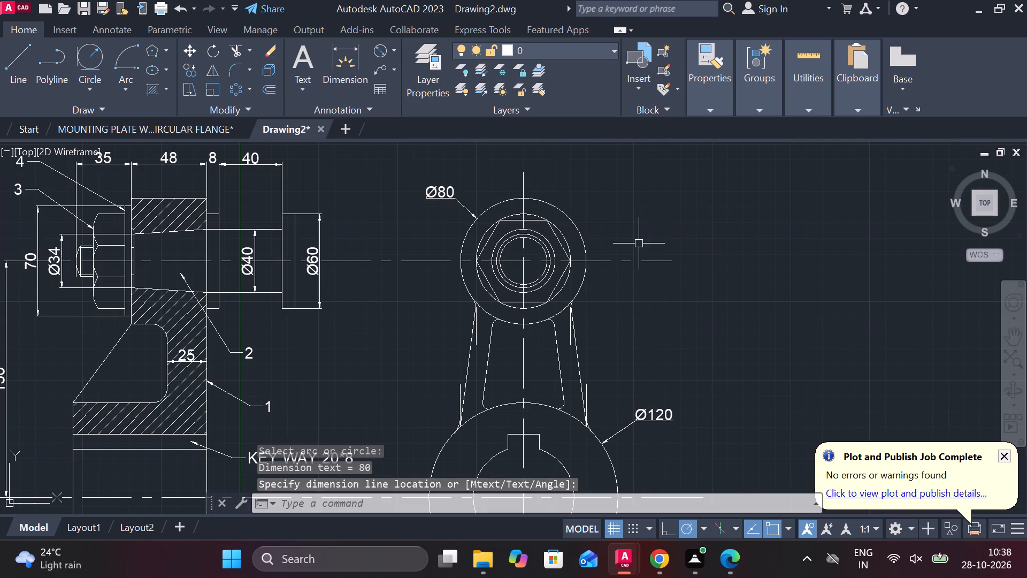
Add a horizontal linear dimension between the two short vertical lines at the arm's upper end in the front view, placed across the arm.
middle_click_drag(616, 233, 611, 212)
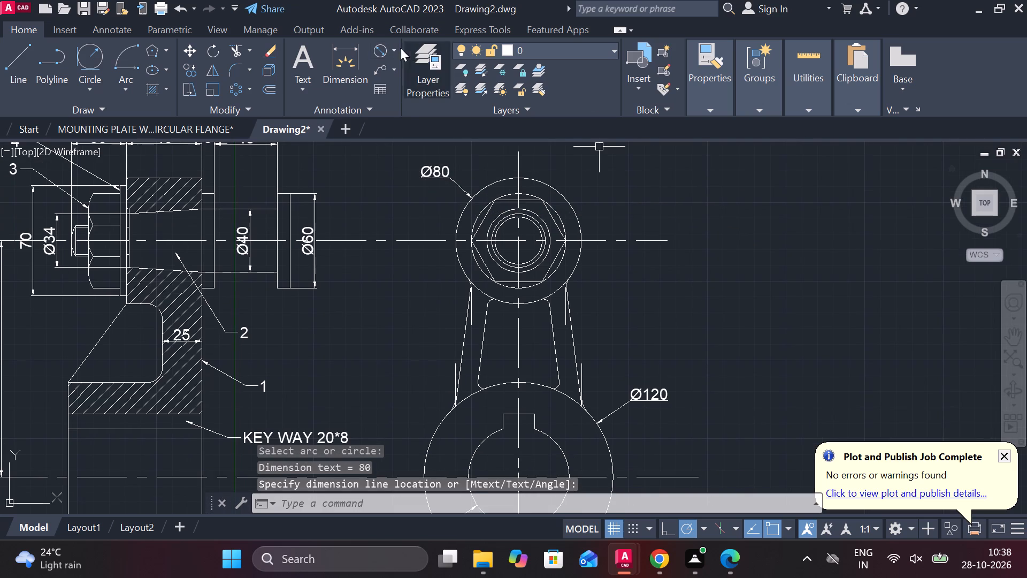
left_click(394, 47)
left_click(401, 82)
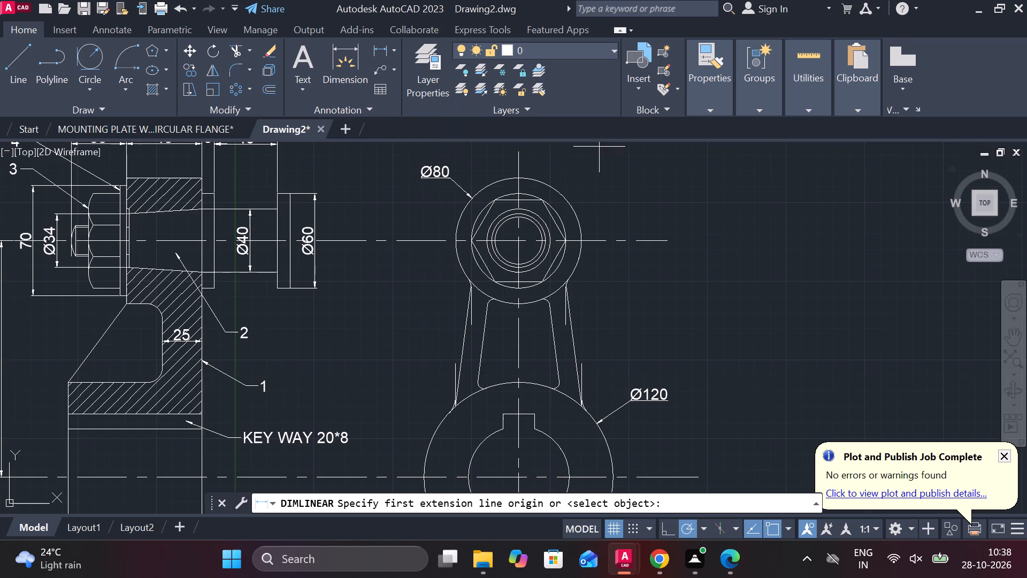
scroll(481, 313, "up", 1)
left_click(467, 295)
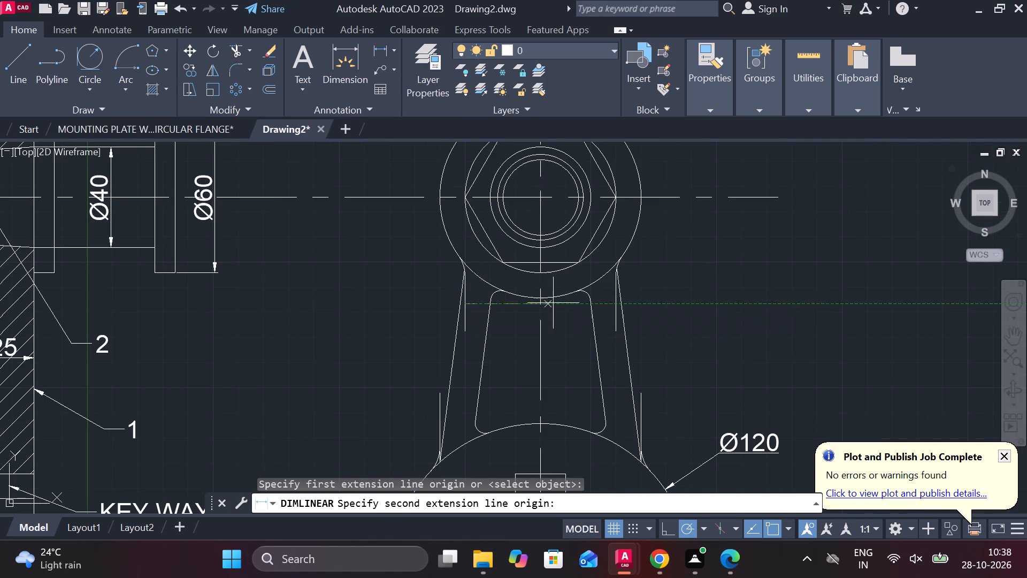
left_click(617, 307)
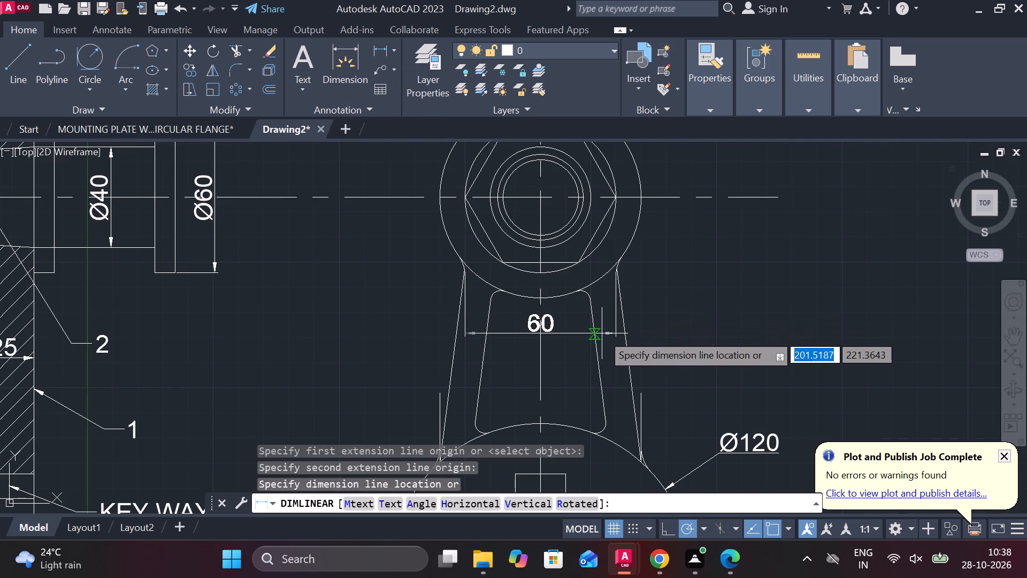
middle_click_drag(599, 333, 599, 261)
left_click(599, 257)
Add a horizontal linear dimension between the two short vertical lines at the arm's lower end, level with their upper ends.
key("space")
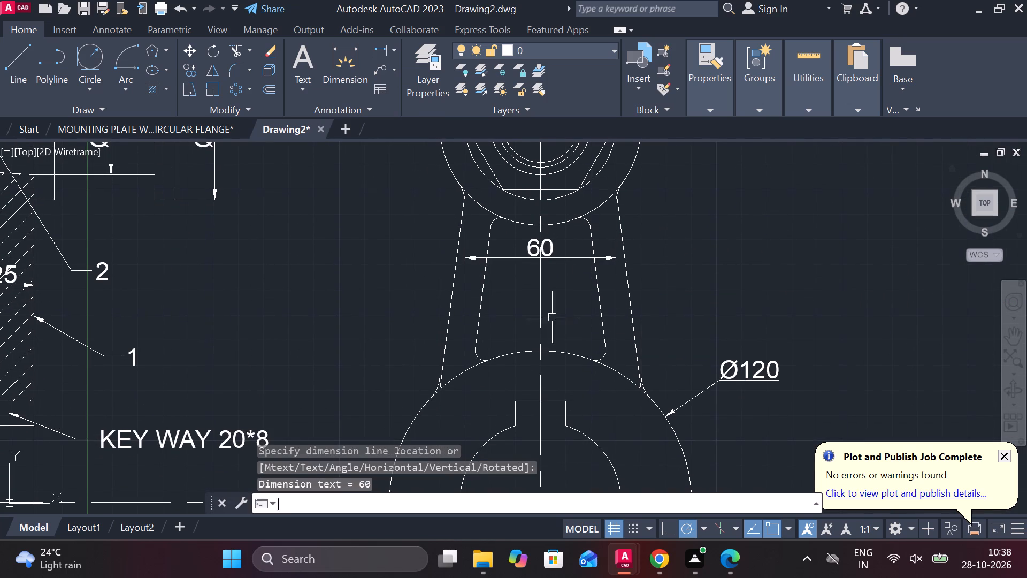
left_click(432, 329)
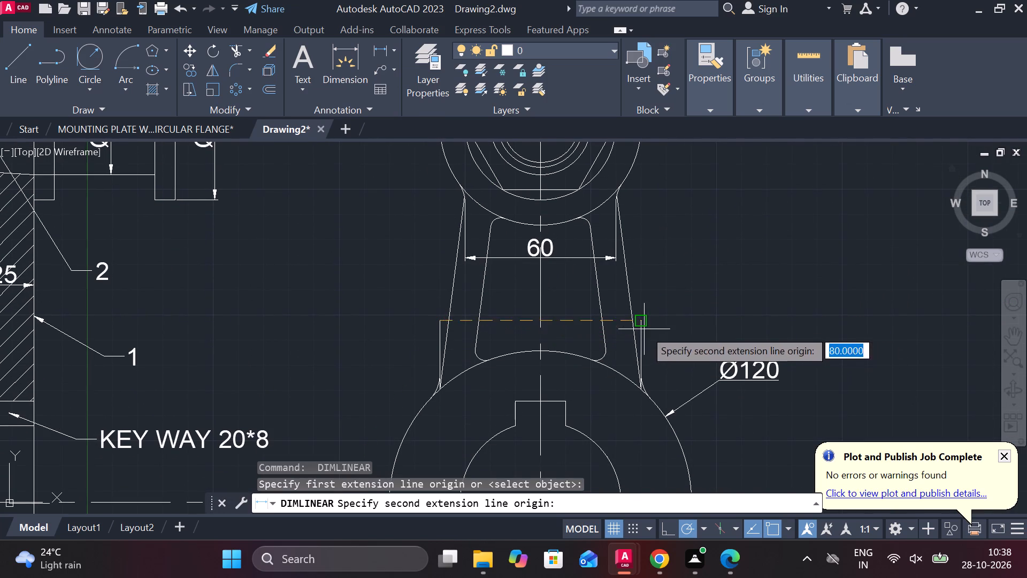
left_click(644, 329)
left_click(555, 323)
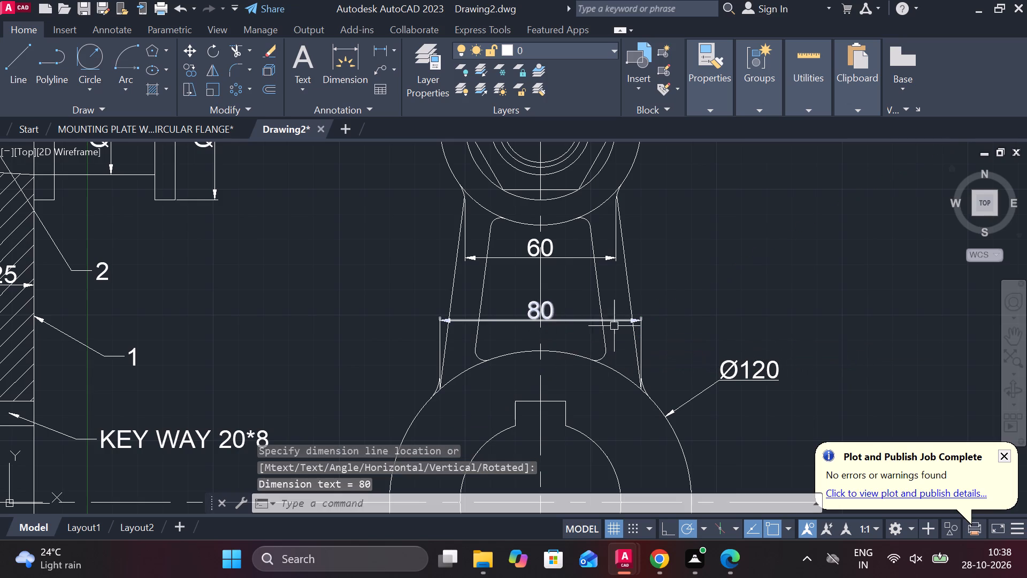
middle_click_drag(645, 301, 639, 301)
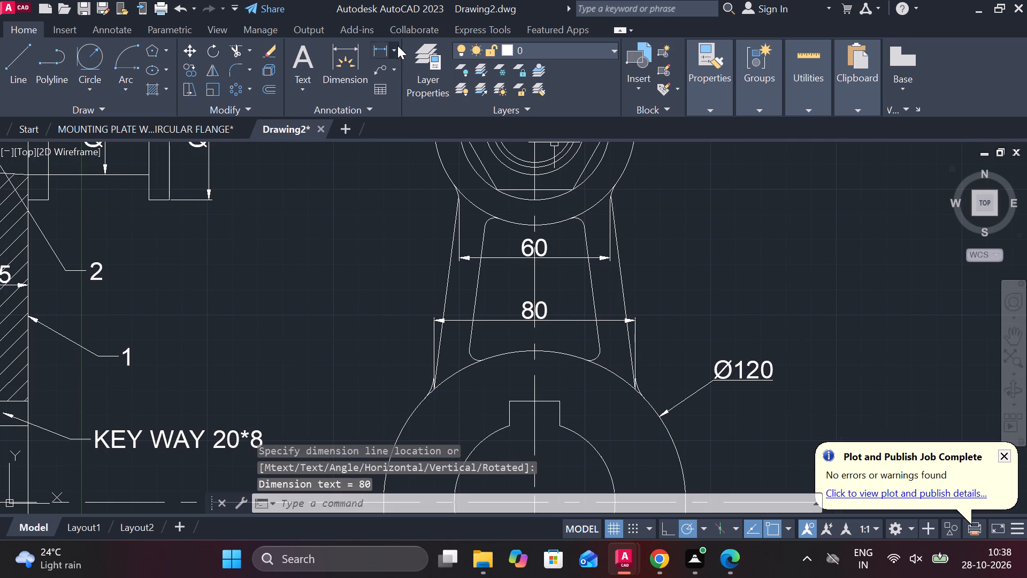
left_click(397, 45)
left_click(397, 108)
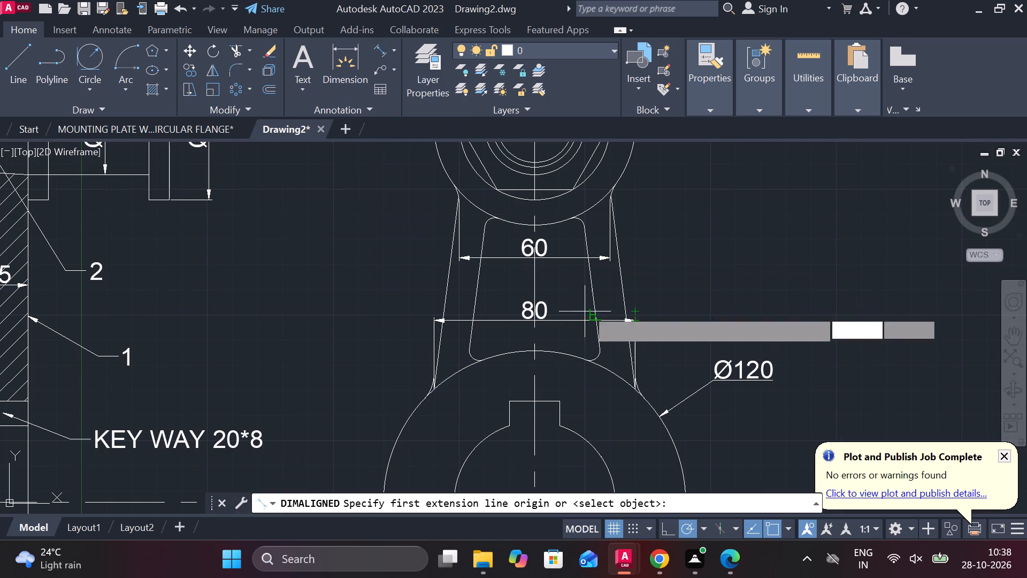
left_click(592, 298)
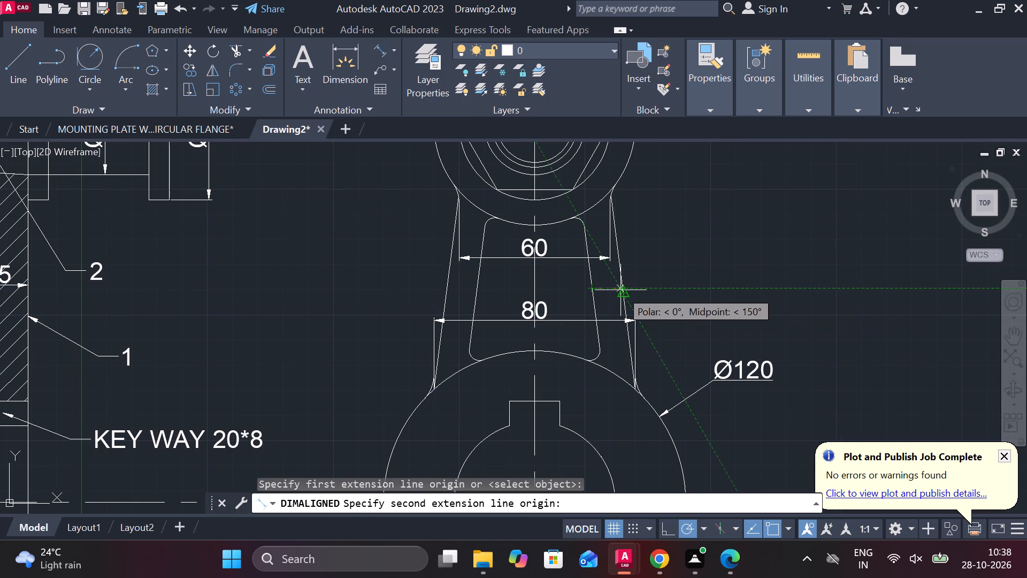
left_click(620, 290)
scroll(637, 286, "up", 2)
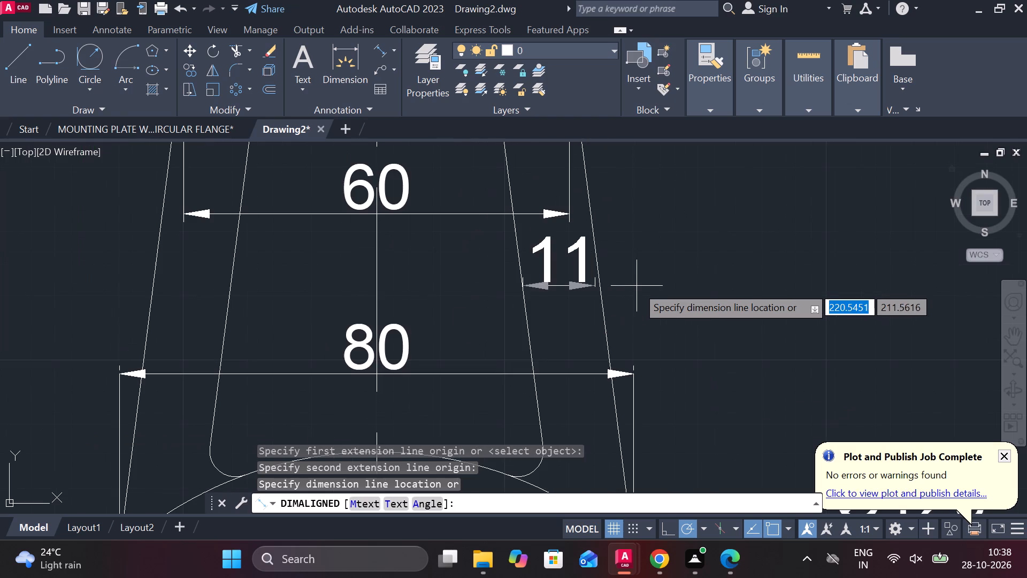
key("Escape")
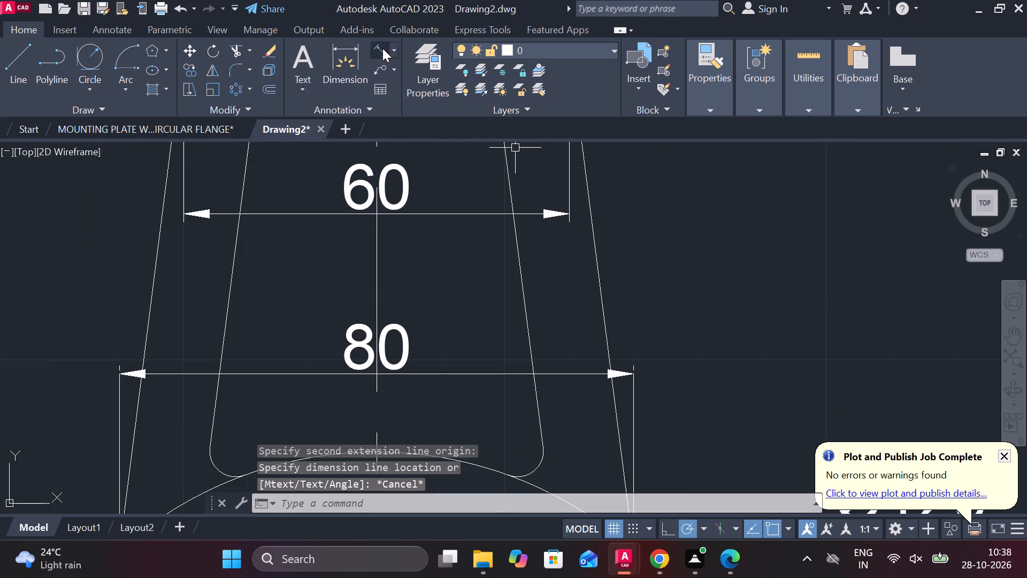
Add an aligned dimension between the inner and outer sloping edges of the arm's right side, midway between the two width dimensions.
left_click(382, 48)
left_click(532, 299)
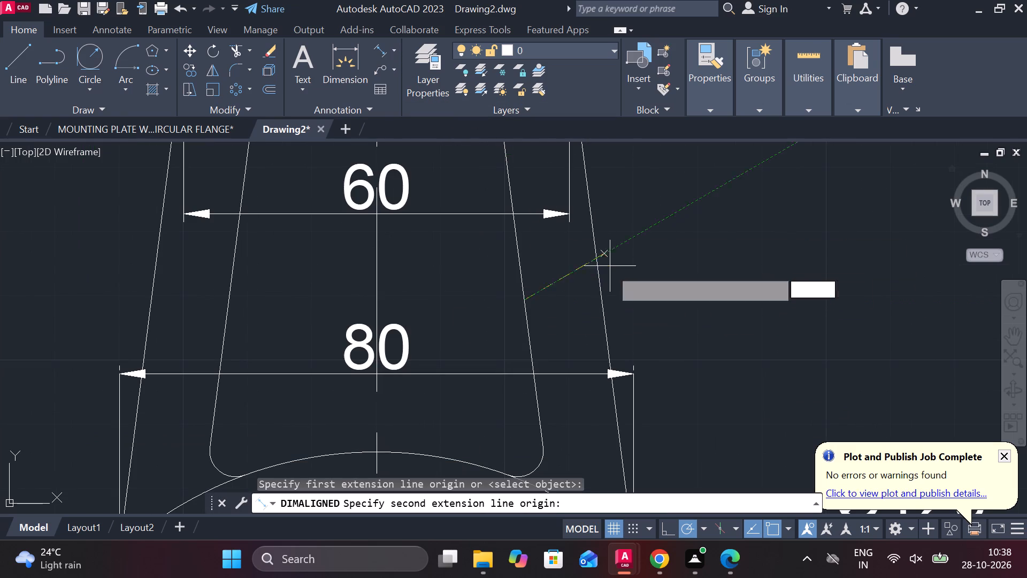
left_click(610, 285)
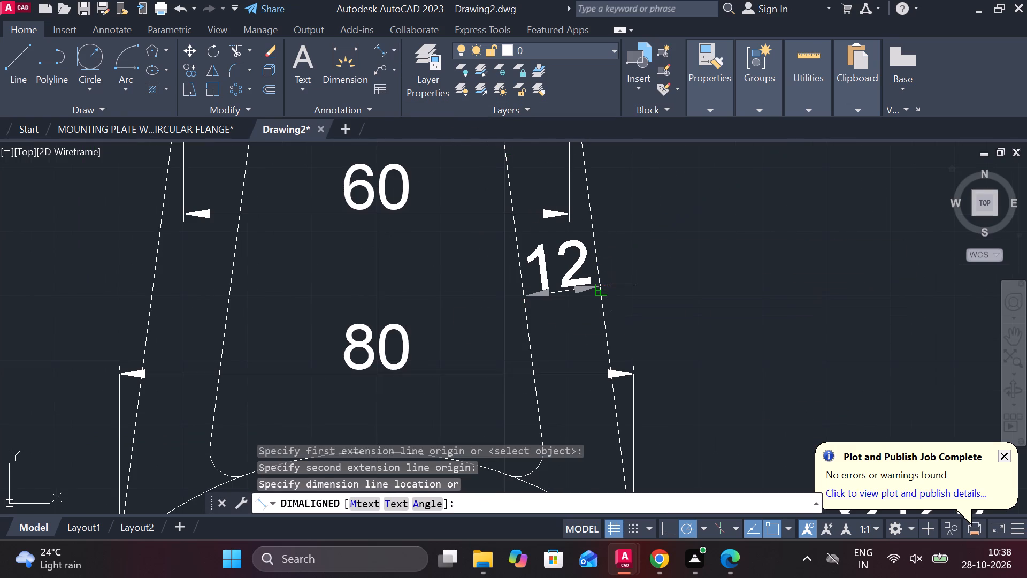
left_click(610, 285)
Draw a horizontal line about 24 units long to the right from the vertical centre line, just below the large boss in the front view.
scroll(679, 292, "down", 1)
middle_click_drag(697, 311, 622, 242)
scroll(628, 239, "down", 1)
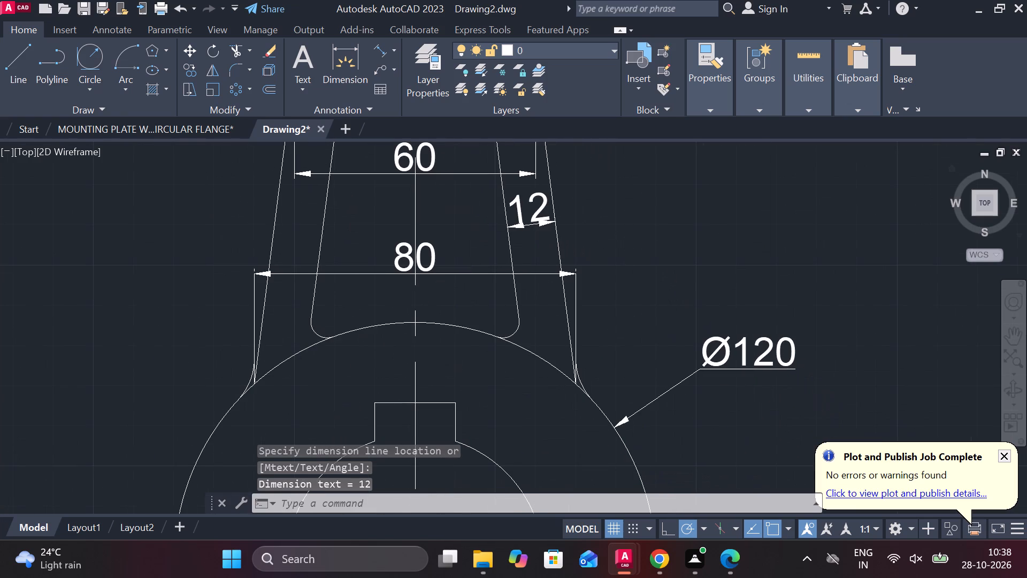
scroll(633, 241, "down", 1)
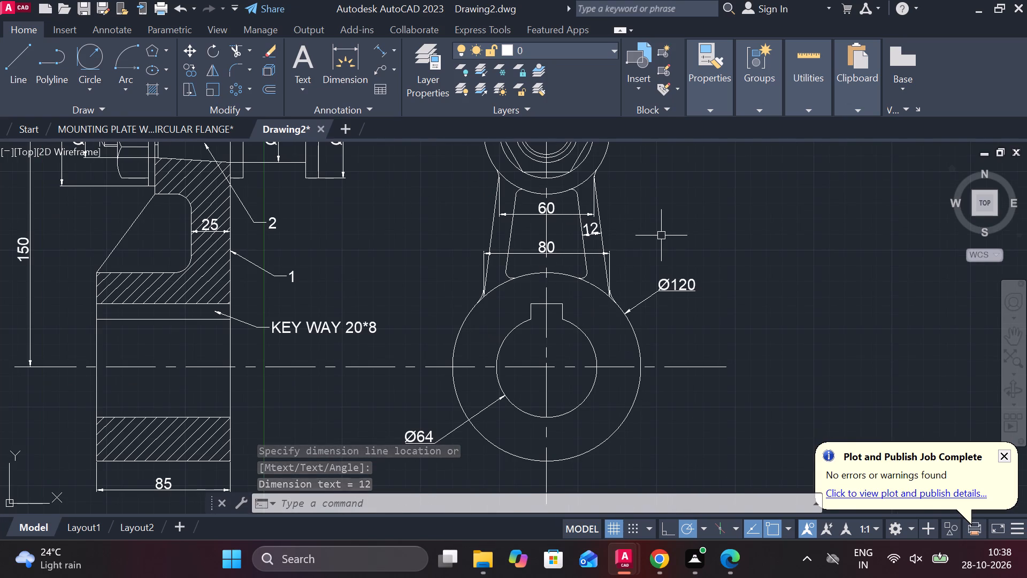
middle_click_drag(679, 249, 686, 312)
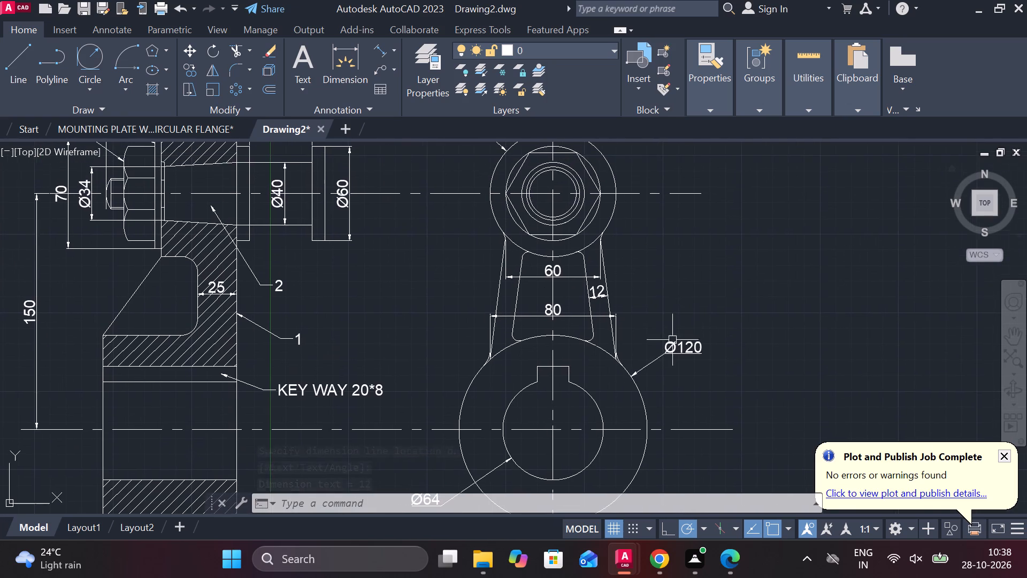
scroll(645, 233, "down", 1)
middle_click_drag(622, 359, 587, 259)
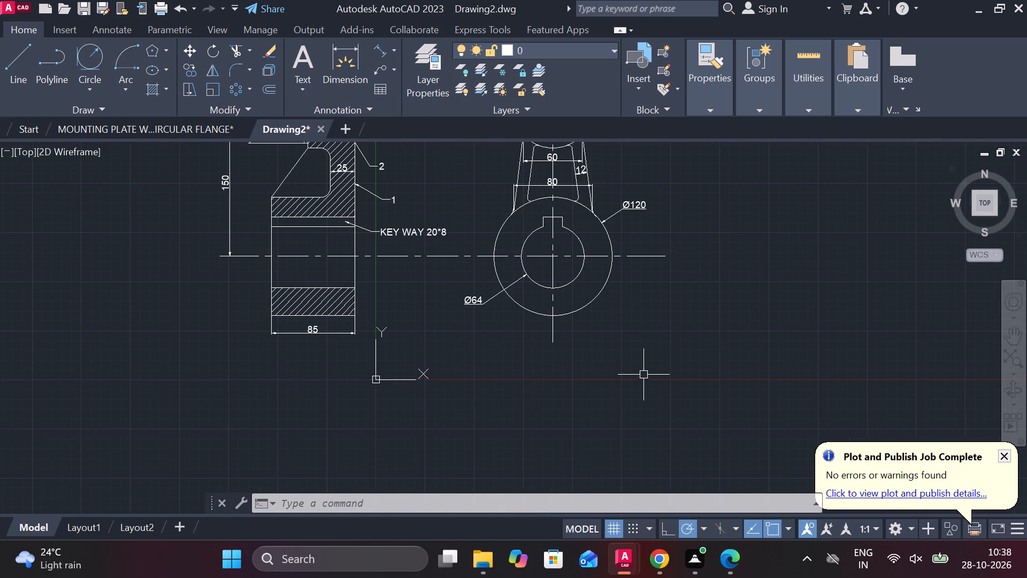
scroll(643, 377, "up", 1)
scroll(557, 311, "up", 1)
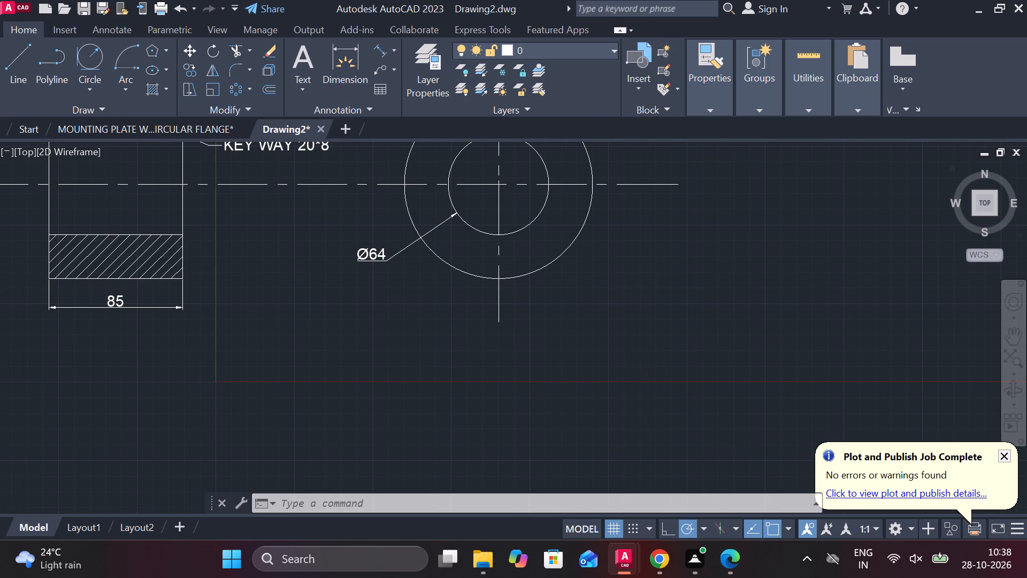
key("l")
key("Return")
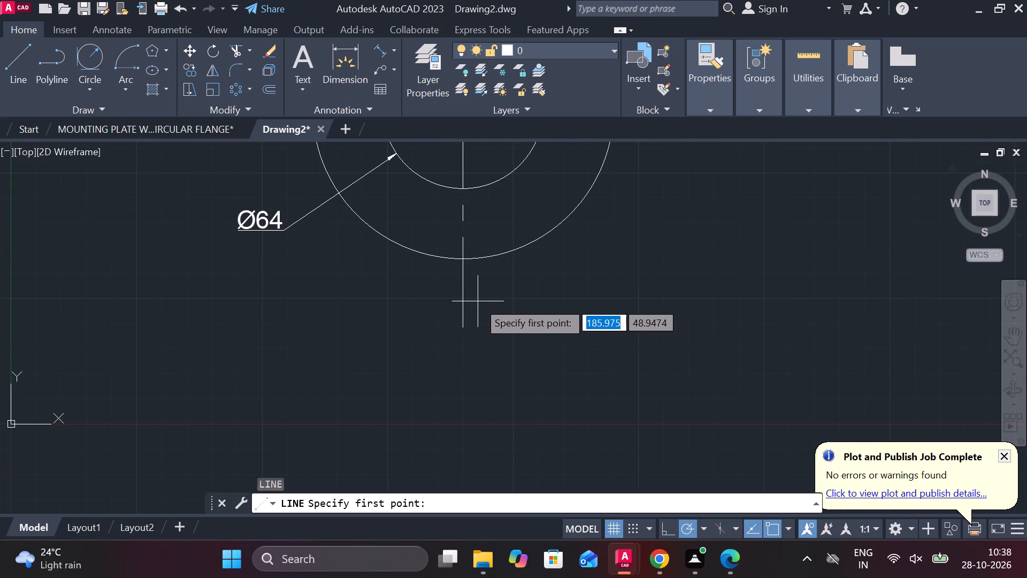
left_click(474, 300)
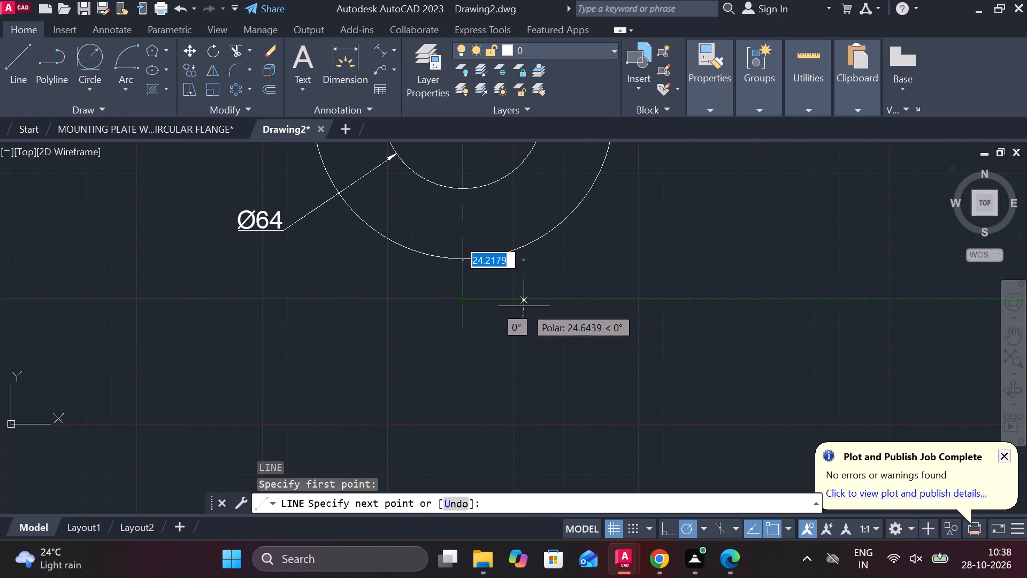
left_click(524, 306)
key("Escape")
Draw a slanted arrowhead edge about 6.3 units long from the horizontal line's left end and mirror it about that line, keeping the original.
key("space")
scroll(453, 303, "up", 2)
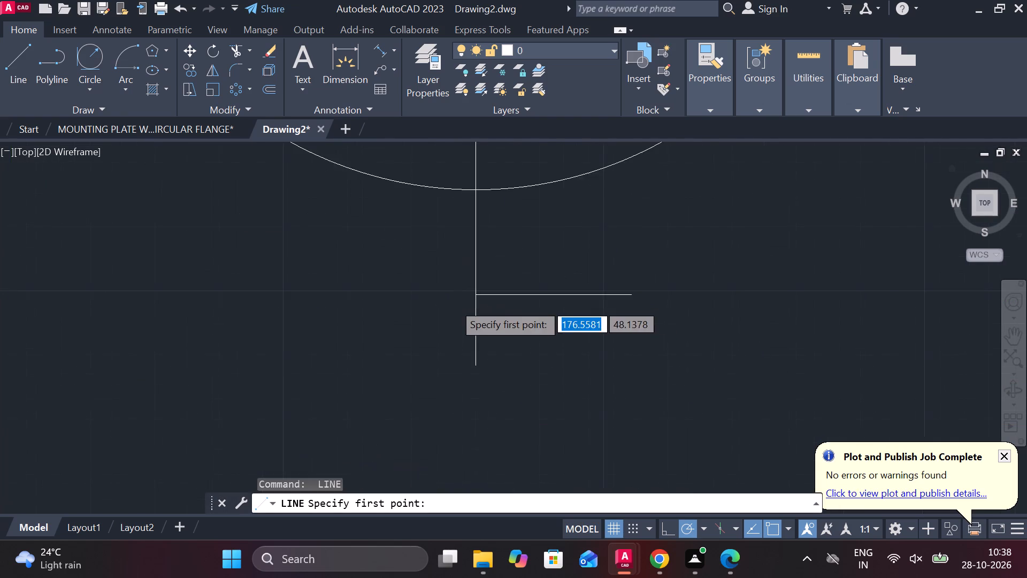
scroll(453, 303, "up", 1)
left_click(496, 286)
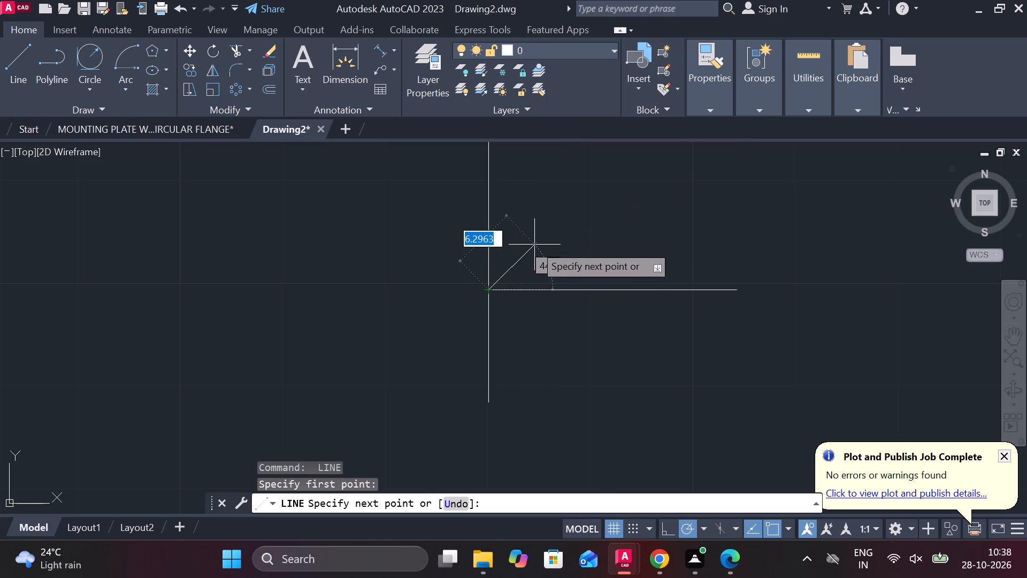
left_click(534, 245)
key("Escape")
left_click(526, 254)
type("MI")
key("Return")
left_click(494, 285)
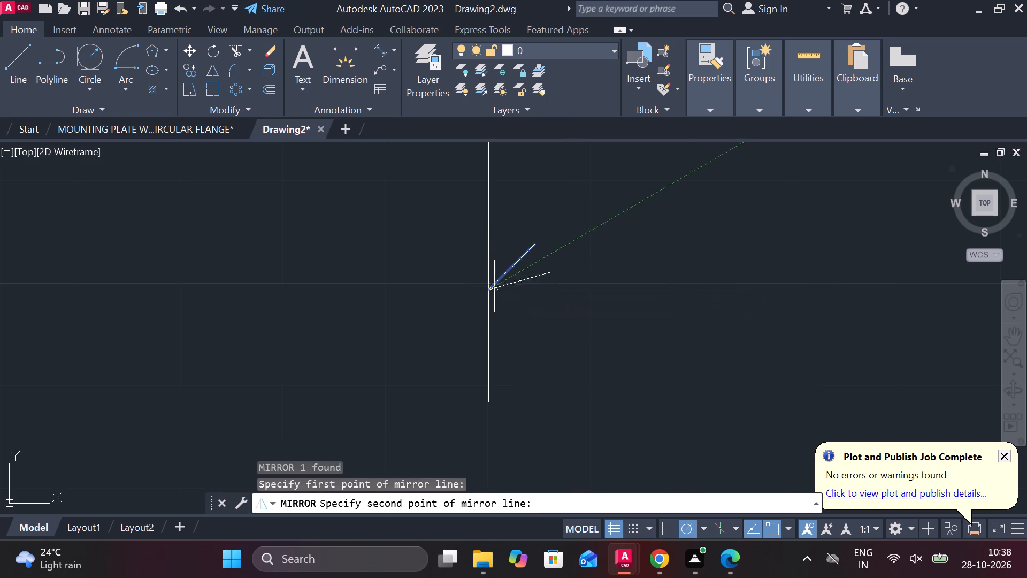
left_click(738, 290)
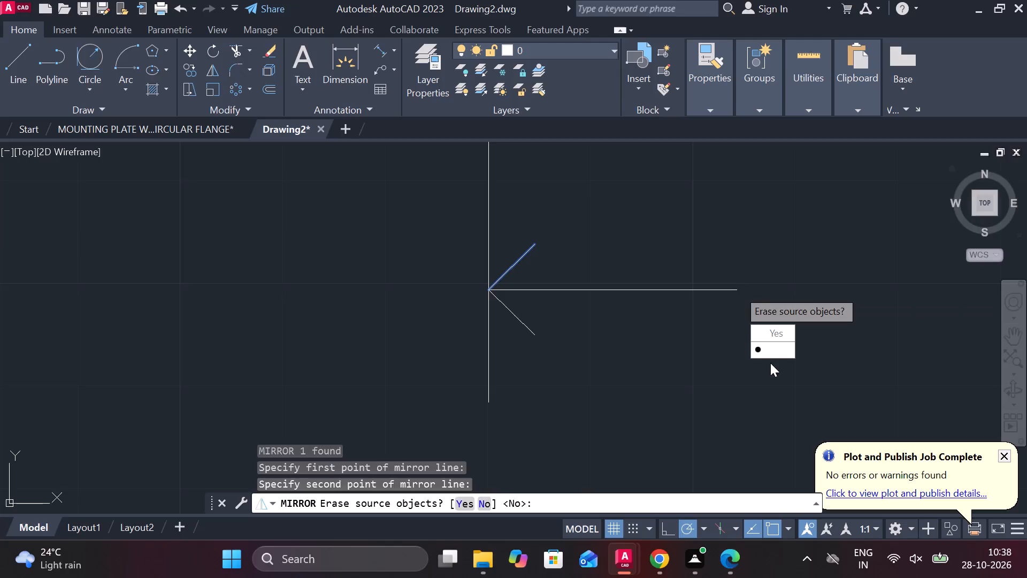
left_click_drag(769, 342, 738, 290)
Close the arrowhead with a vertical line between the slanted edges' free ends and trim the horizontal line inside it.
key("l")
key("Return")
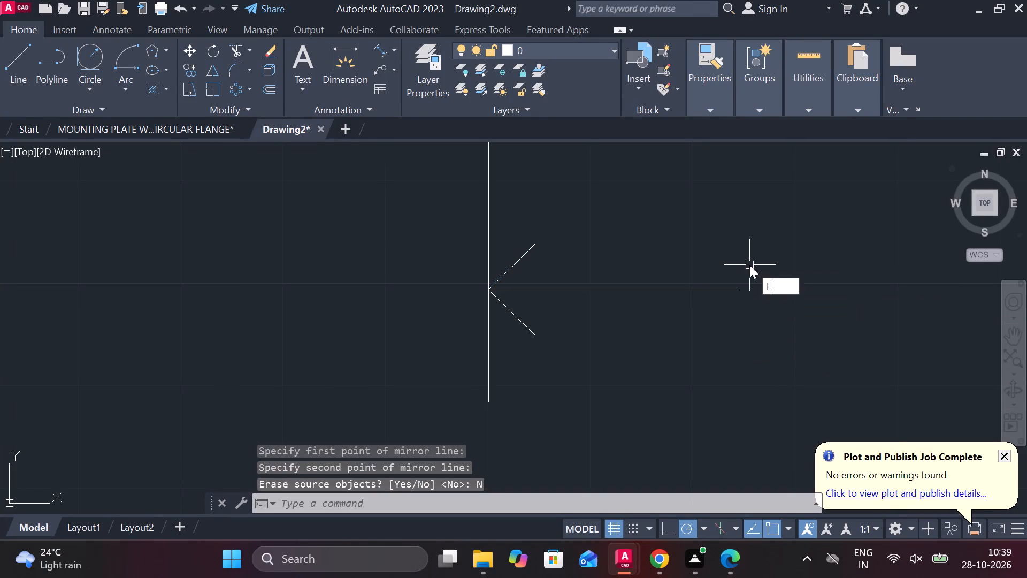
left_click(533, 237)
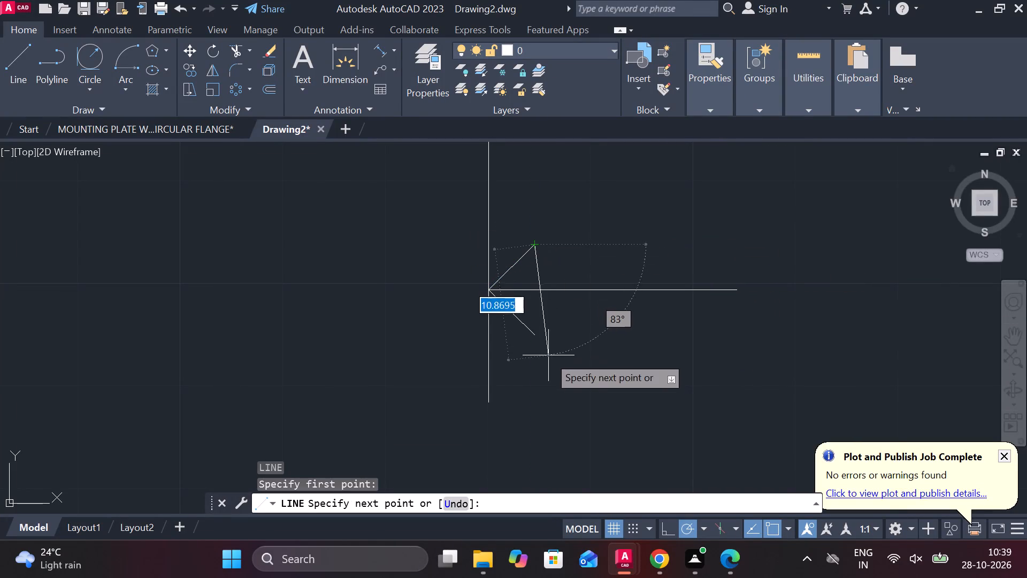
left_click(539, 329)
key("Escape")
type("TR")
key("space")
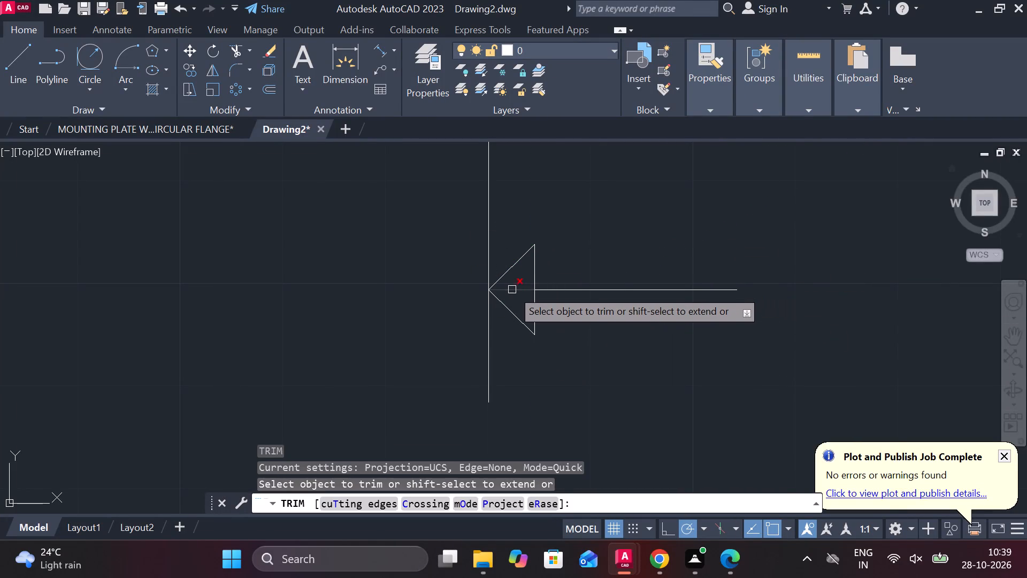
left_click(512, 290)
scroll(612, 267, "down", 5)
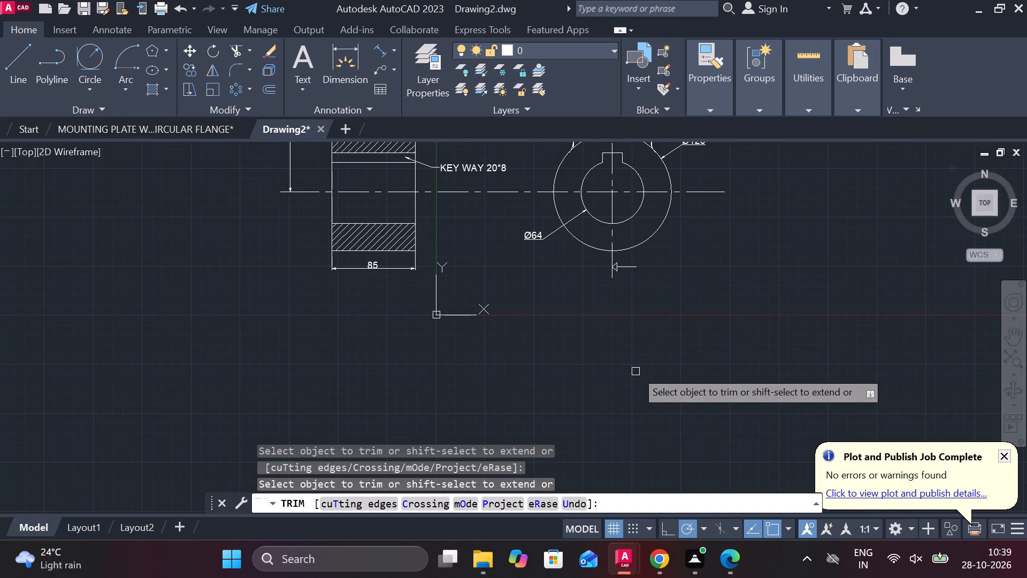
key("Escape")
Add the label X in 8-unit-high text at the free end of the cutting-plane arrow below the large boss.
scroll(664, 254, "up", 3)
scroll(599, 287, "up", 1)
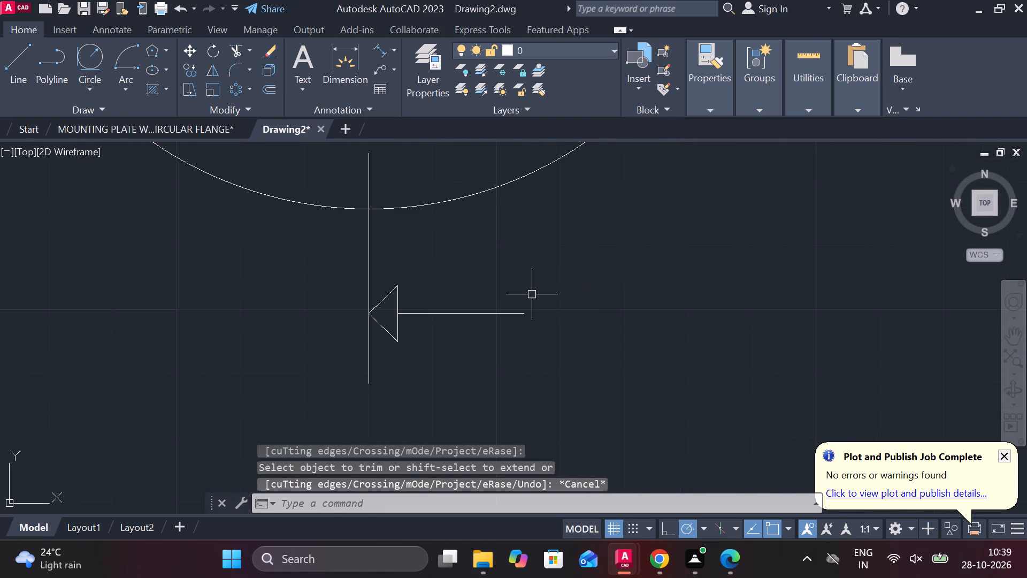
type("T")
key("space")
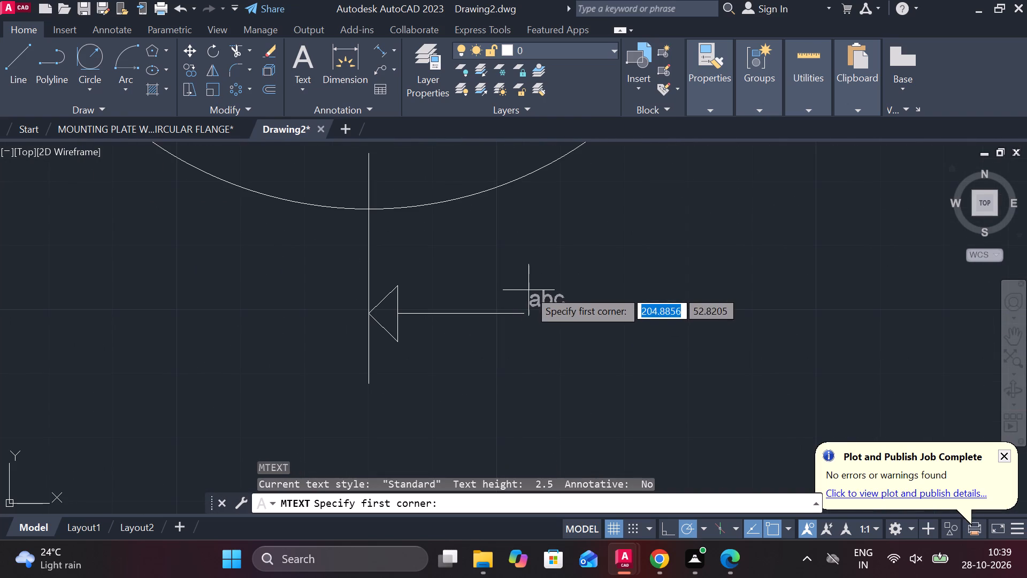
left_click(526, 281)
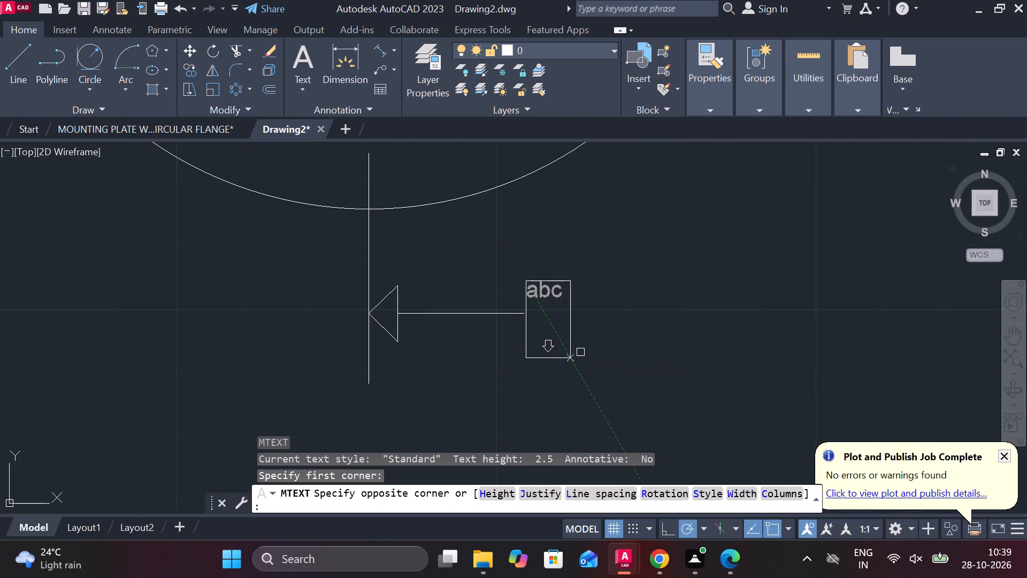
left_click(586, 351)
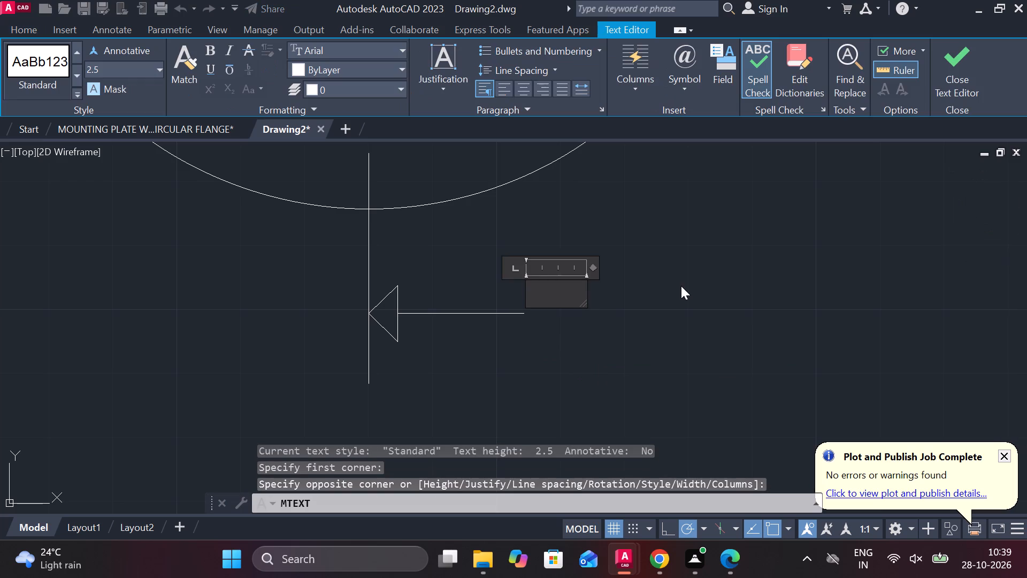
left_click(111, 71)
key("8")
key("Return")
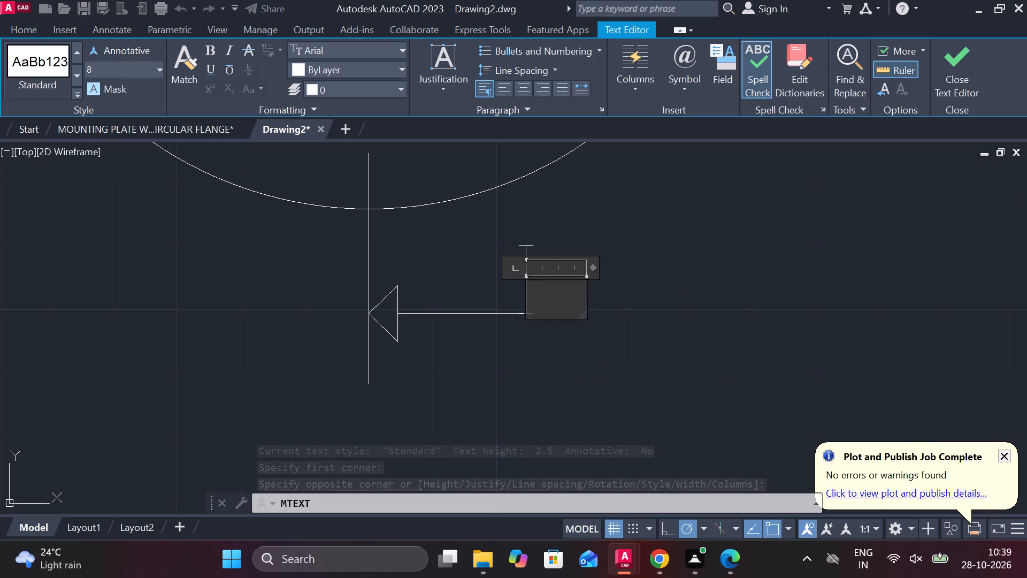
key("x")
left_click(942, 77)
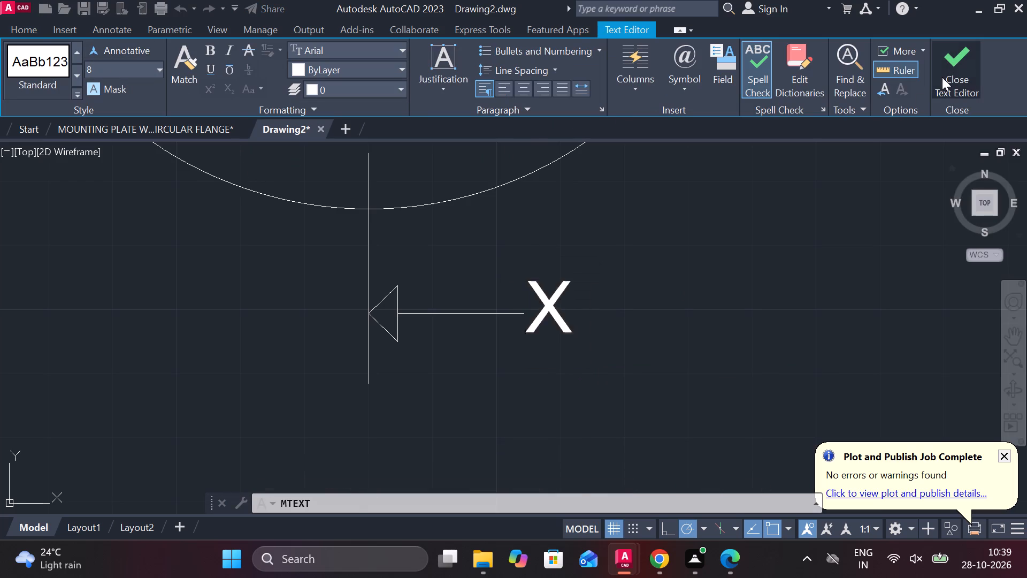
Copy the cutting-plane arrow with its X label from its tip to the top end of the front view's vertical centre line.
scroll(672, 280, "down", 2)
scroll(642, 297, "up", 2)
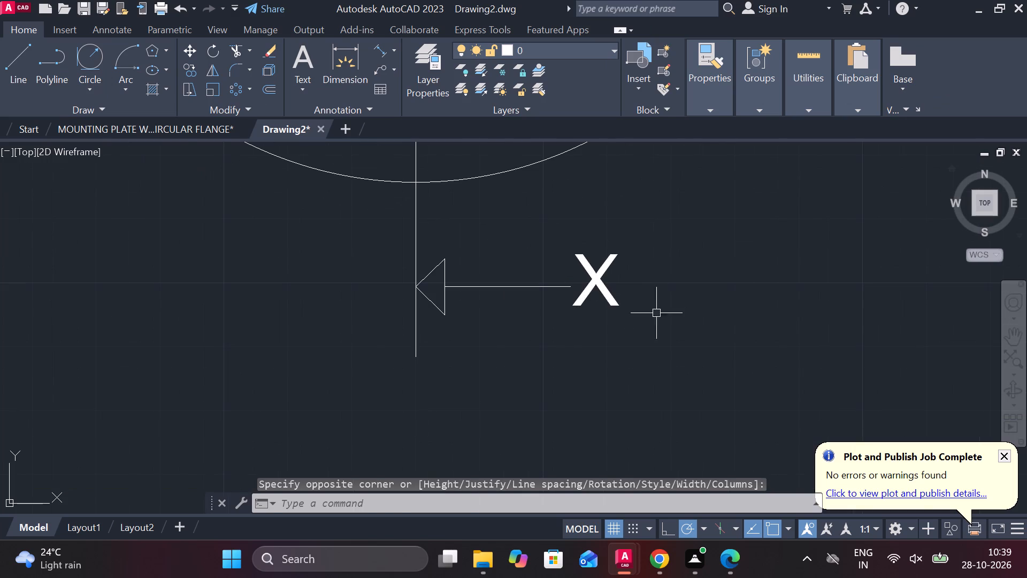
left_click(657, 313)
left_click(429, 268)
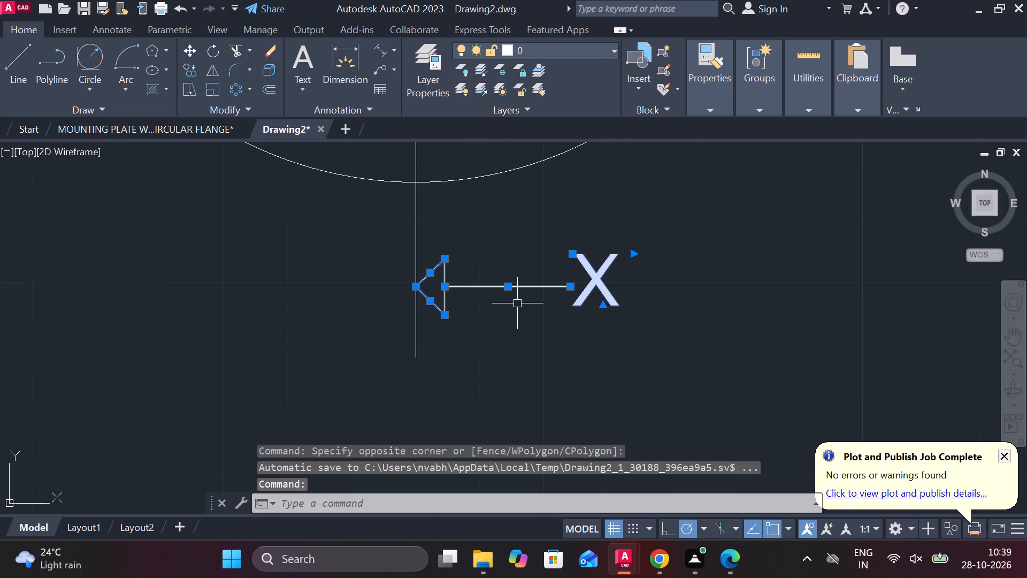
type("CO")
key("Return")
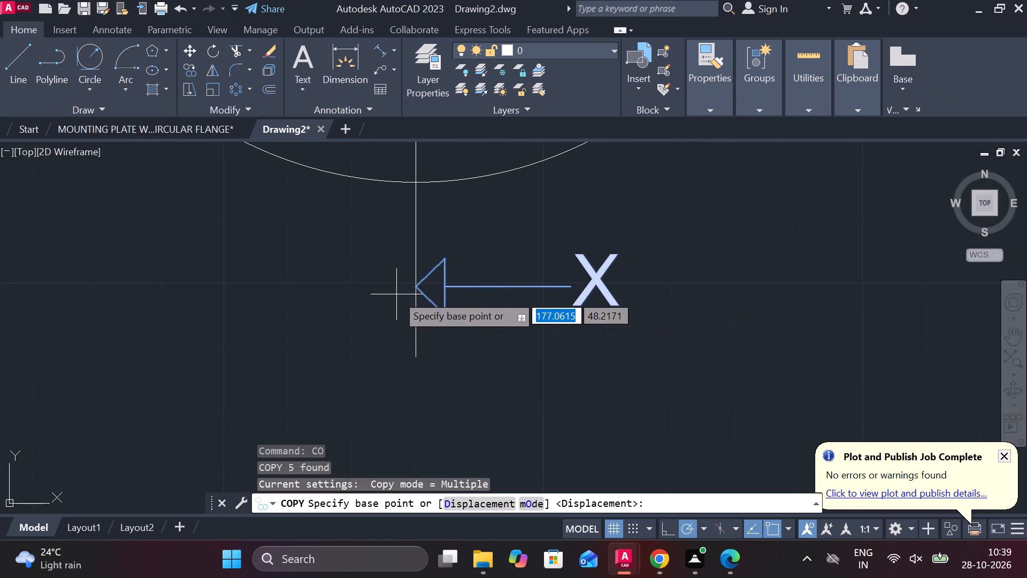
left_click(412, 286)
scroll(412, 286, "down", 4)
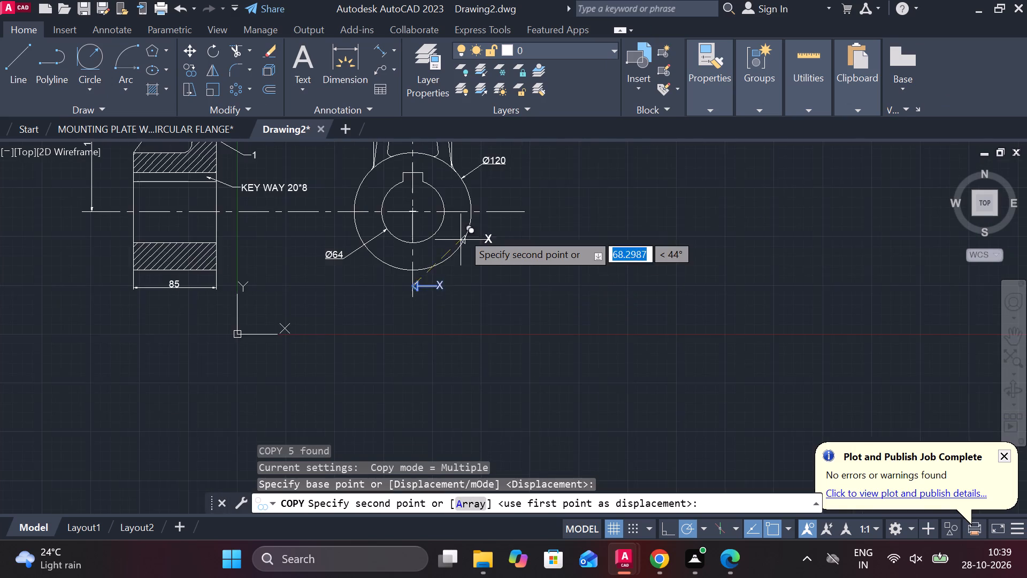
scroll(462, 223, "down", 7)
middle_click_drag(511, 209, 560, 381)
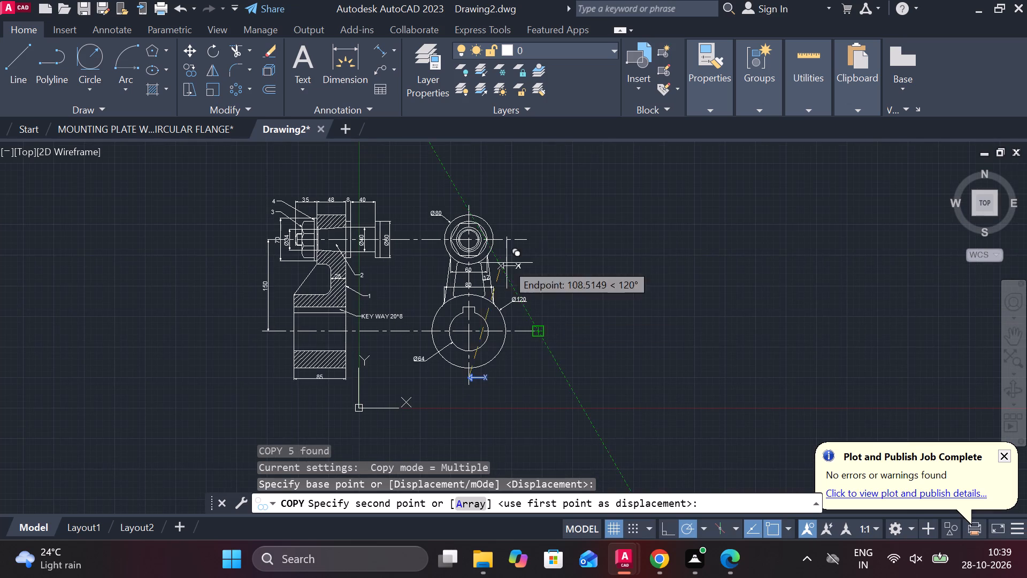
scroll(477, 212, "up", 4)
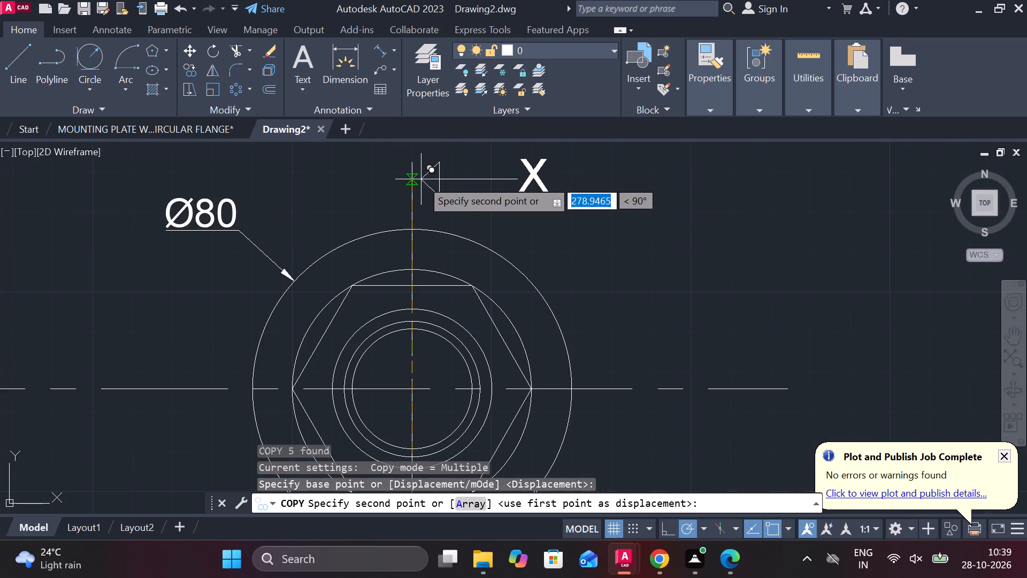
left_click(421, 177)
scroll(526, 179, "down", 3)
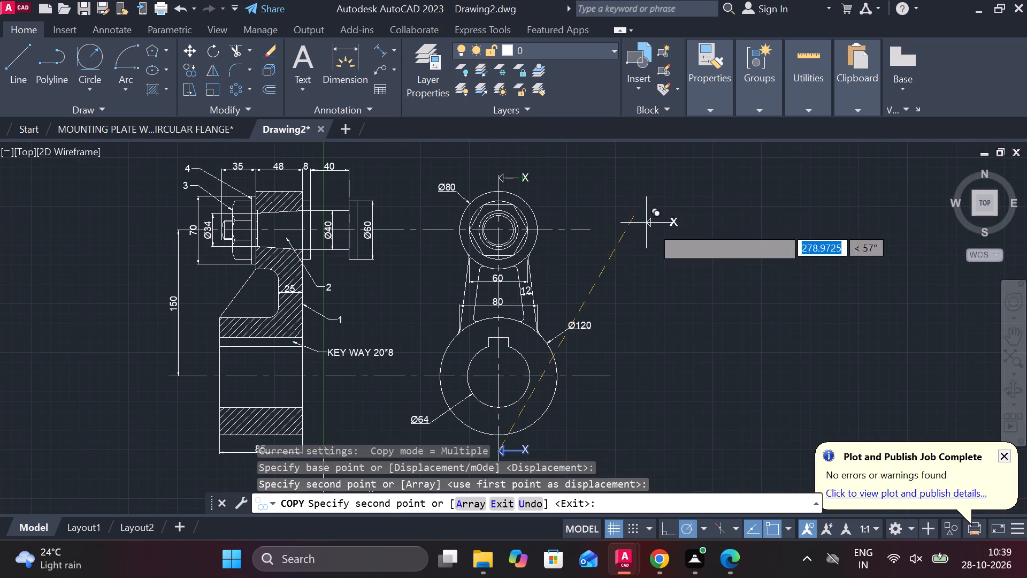
key("Escape")
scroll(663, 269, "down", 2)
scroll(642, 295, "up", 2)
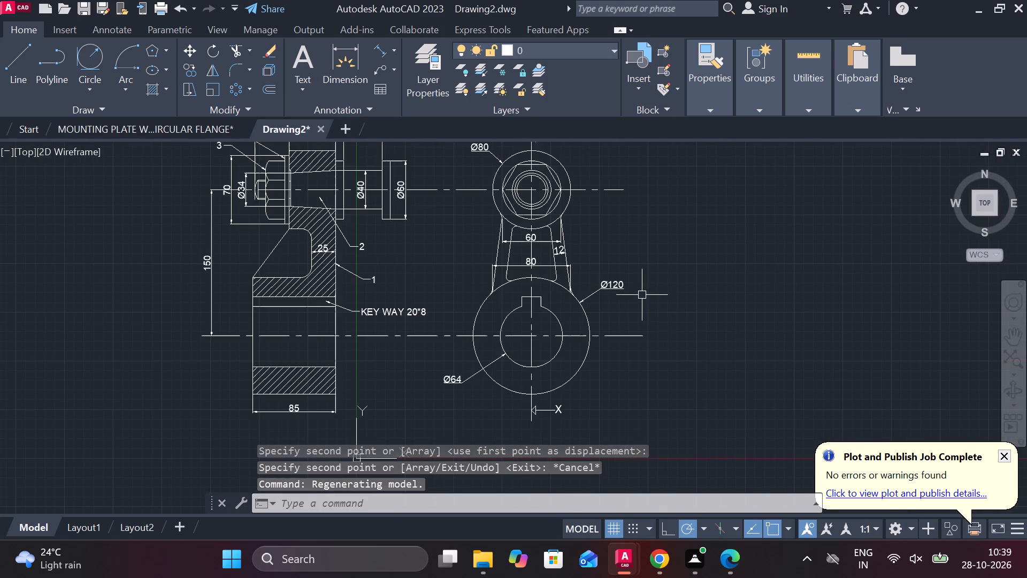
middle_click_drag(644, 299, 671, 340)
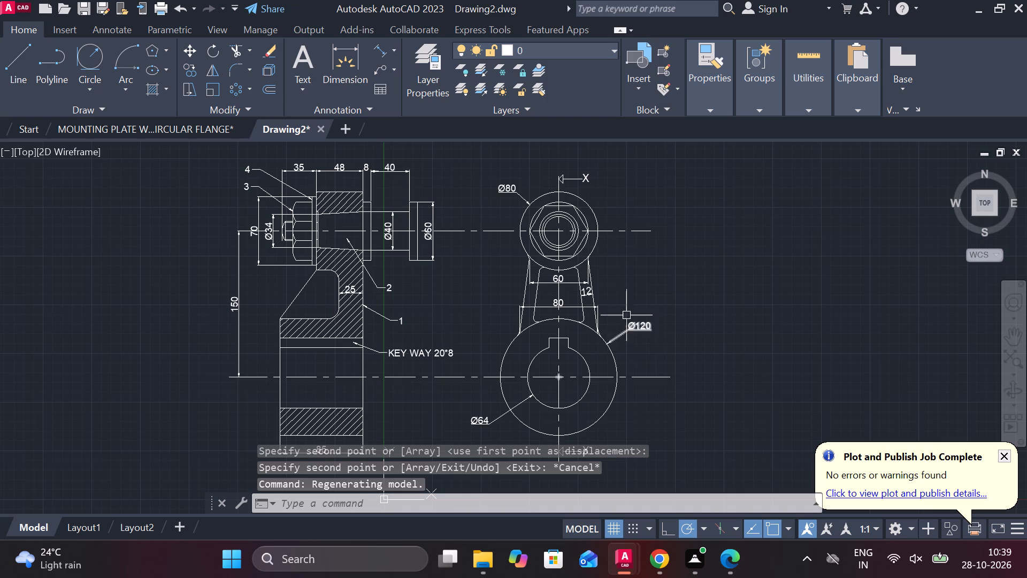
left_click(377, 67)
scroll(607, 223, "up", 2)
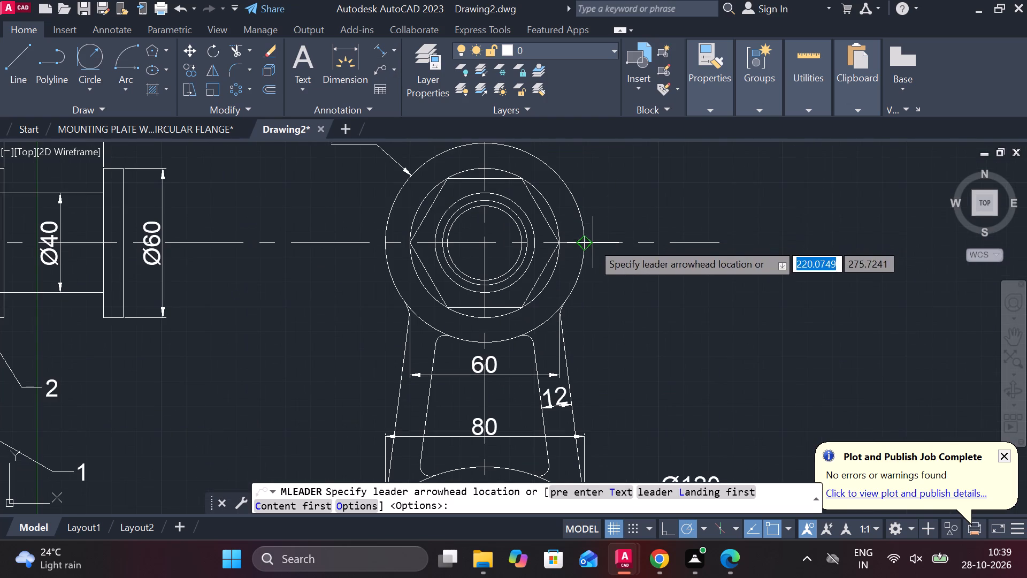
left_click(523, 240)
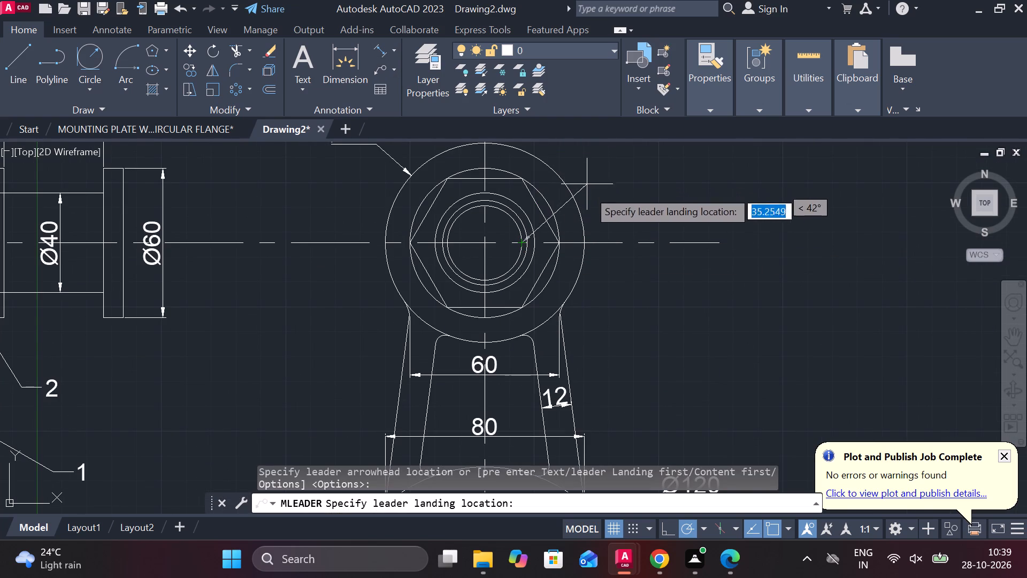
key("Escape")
Add a diameter dimension to the innermost circle of the nut in the front view, with its text outside the boss at upper right.
left_click(391, 50)
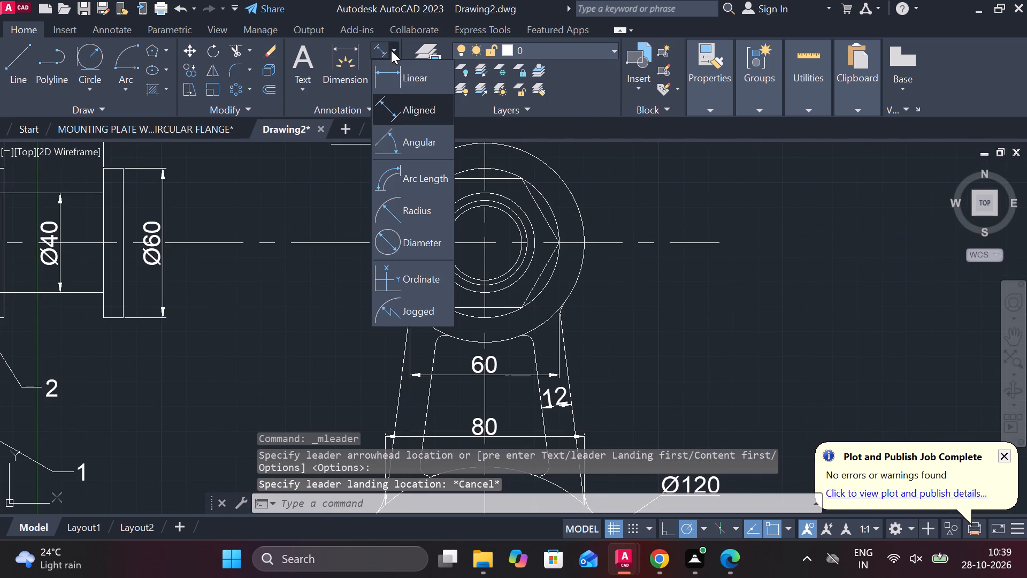
left_click(412, 237)
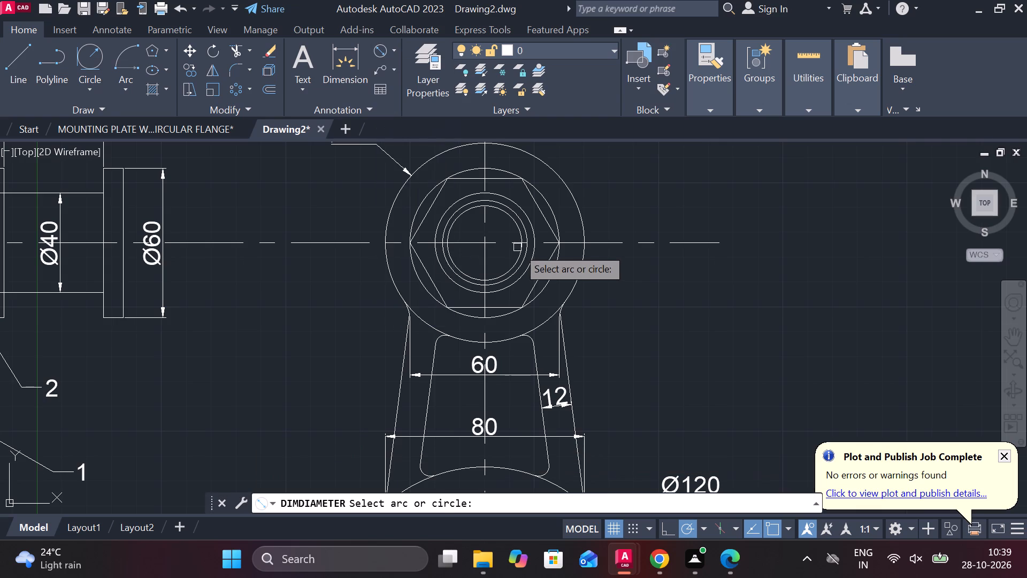
left_click(512, 227)
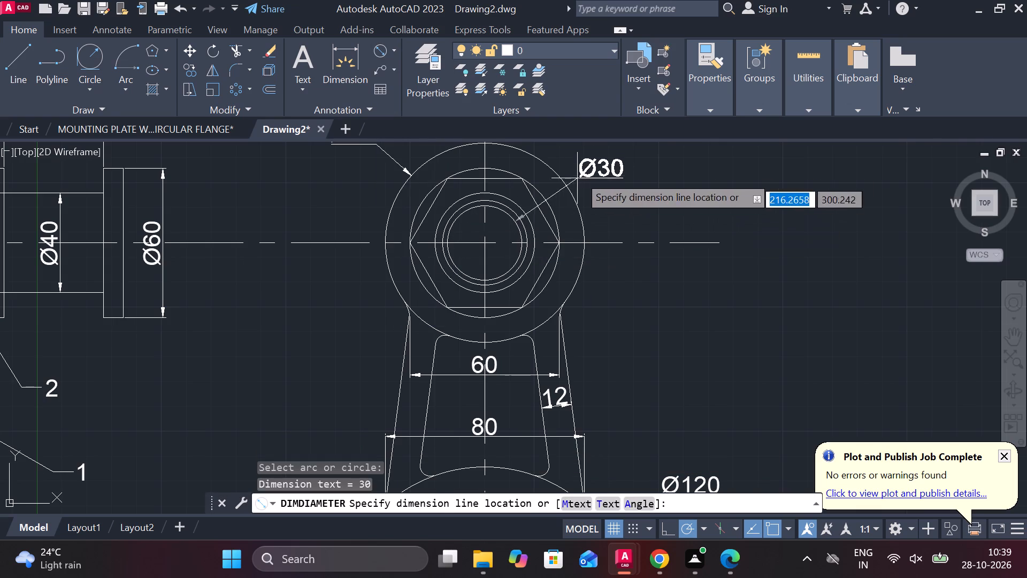
middle_click_drag(558, 166, 554, 249)
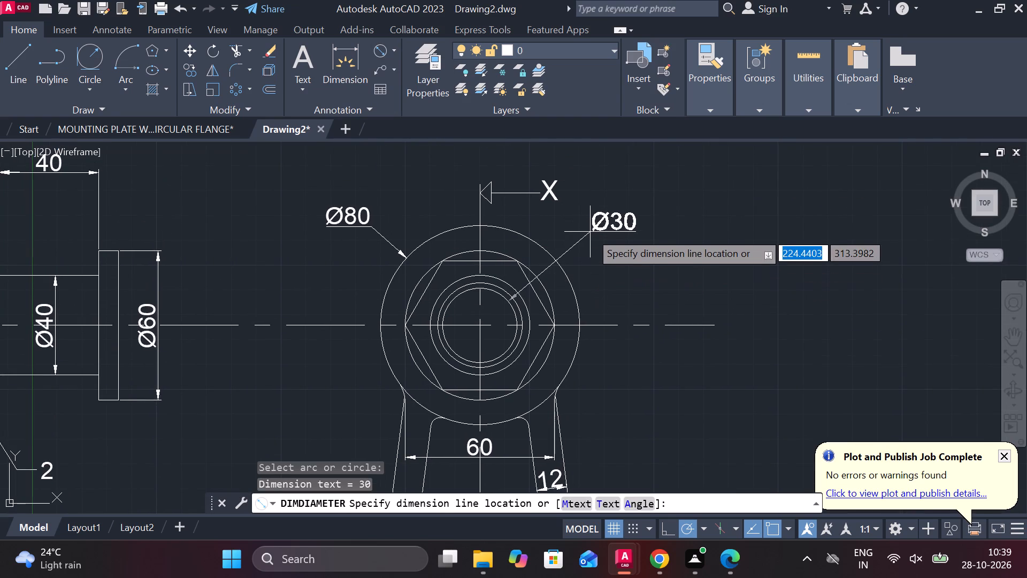
left_click(600, 234)
Replace the text of the innermost circle's diameter dimension with M30.
double_click(630, 219)
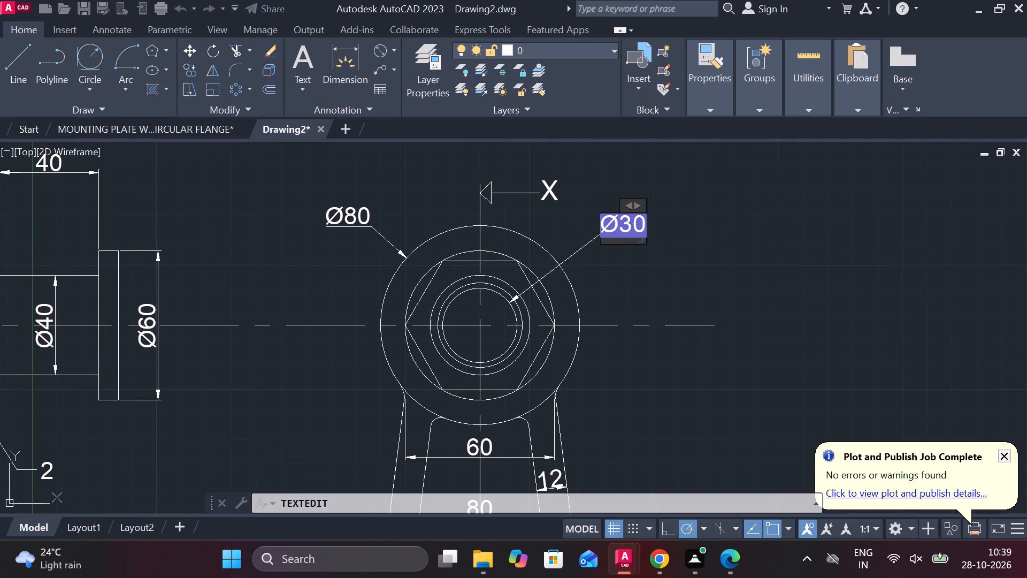
key("Right")
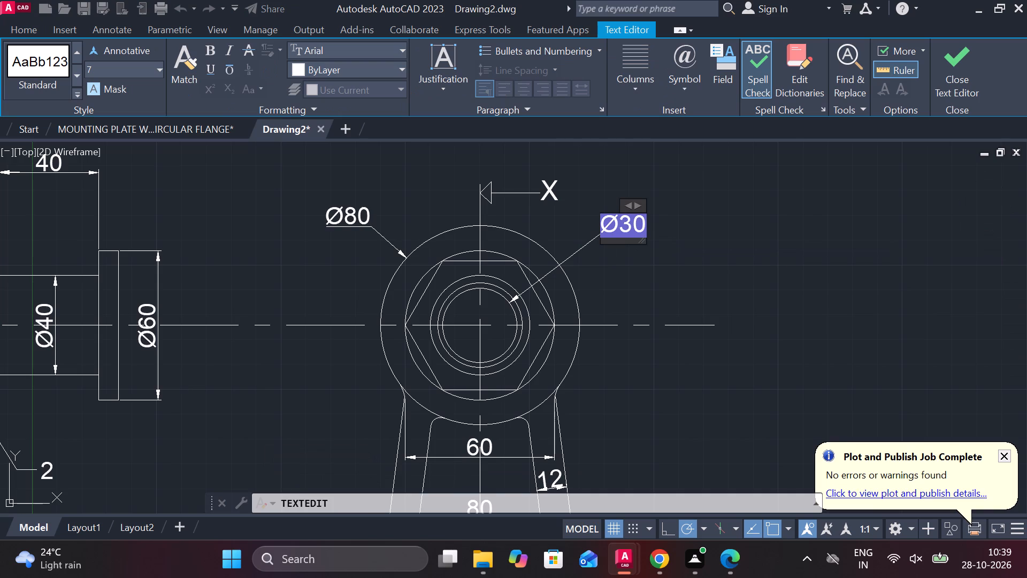
key("BackSpace")
key("m")
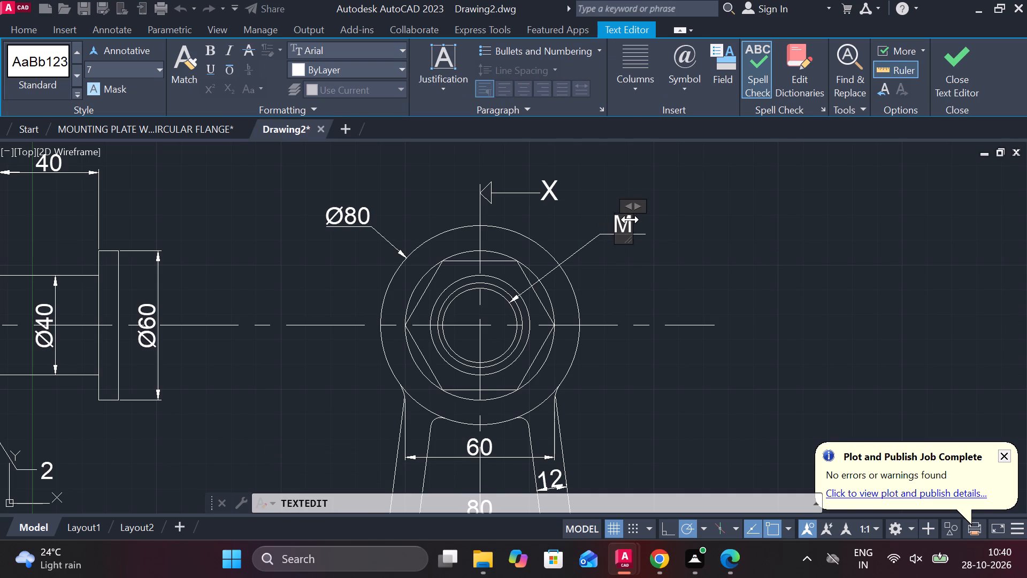
type("30")
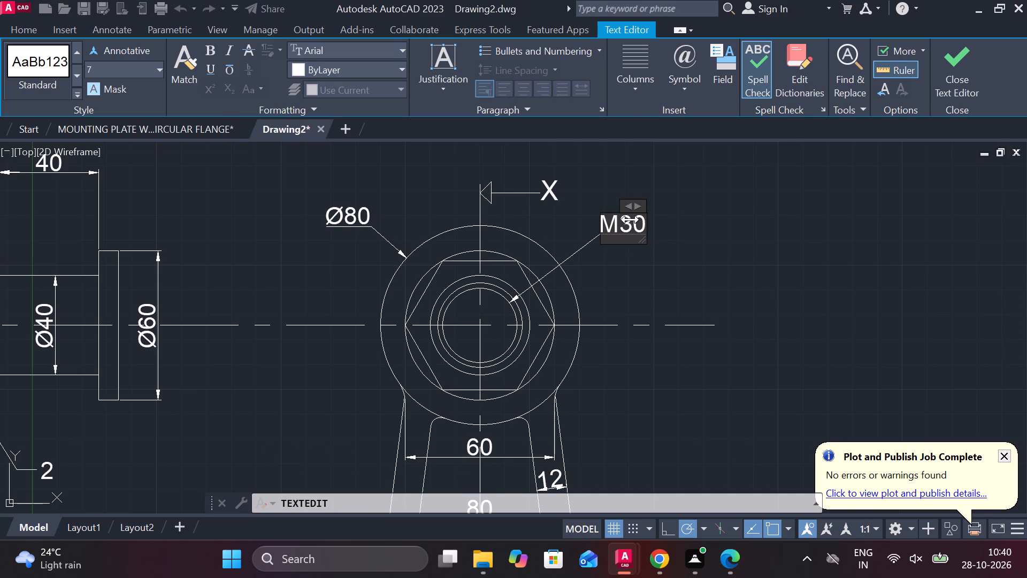
left_click(960, 69)
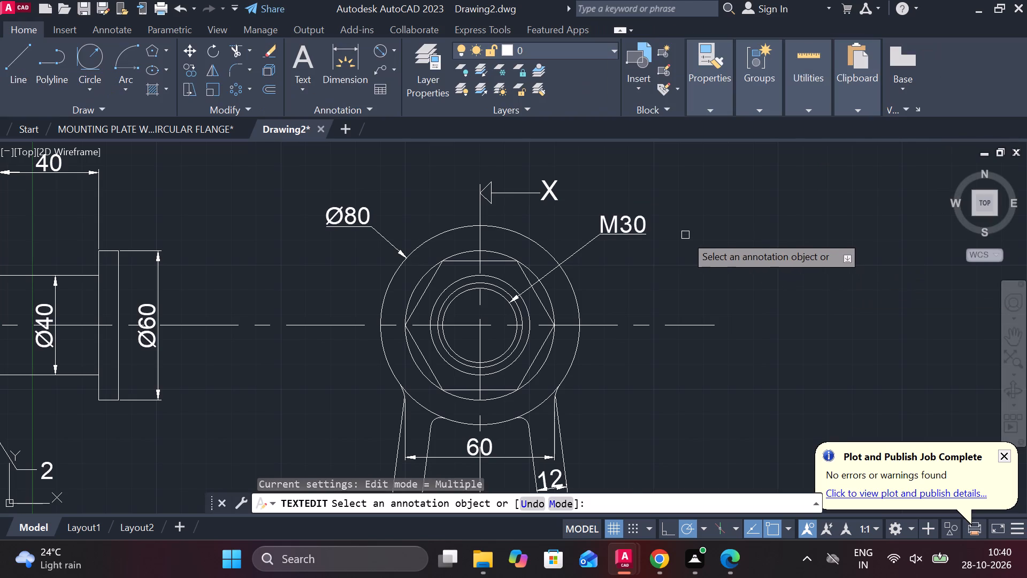
scroll(685, 235, "down", 3)
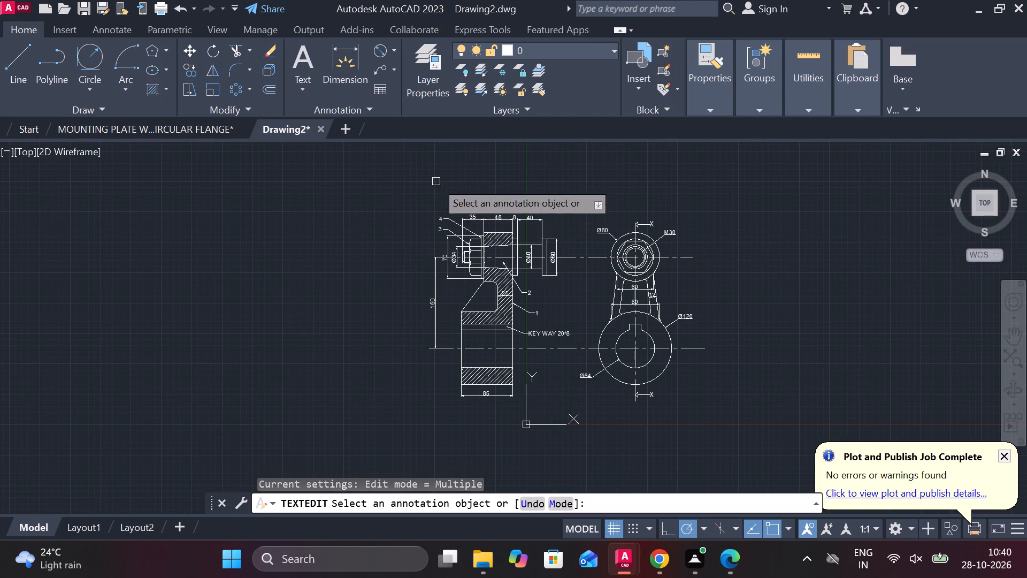
key("Escape")
Add the section label X-X in 8-unit-high text above the sectional view, with its text frame narrowed to fit.
scroll(453, 188, "up", 3)
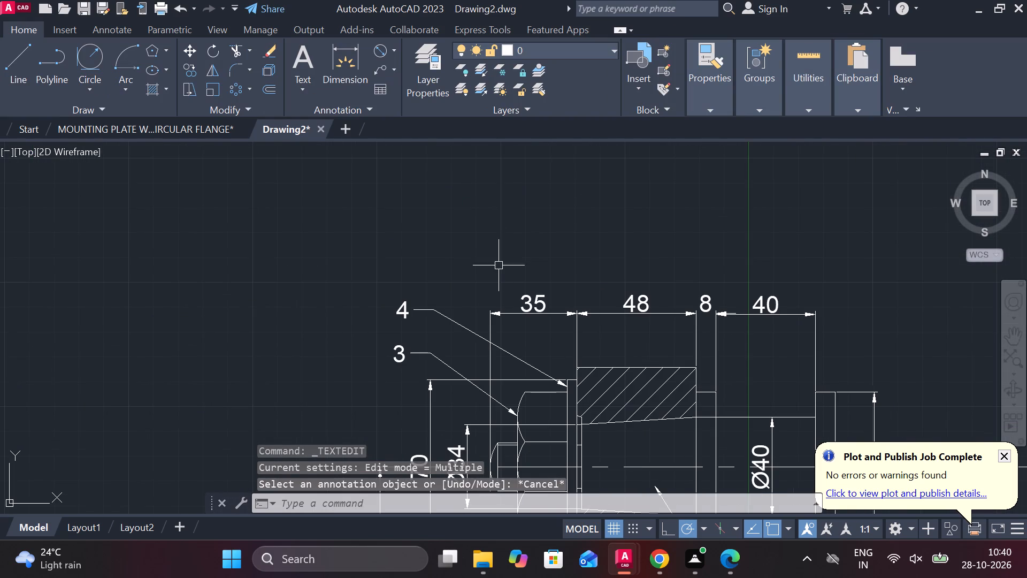
middle_click_drag(564, 271, 461, 258)
middle_click_drag(479, 237, 448, 242)
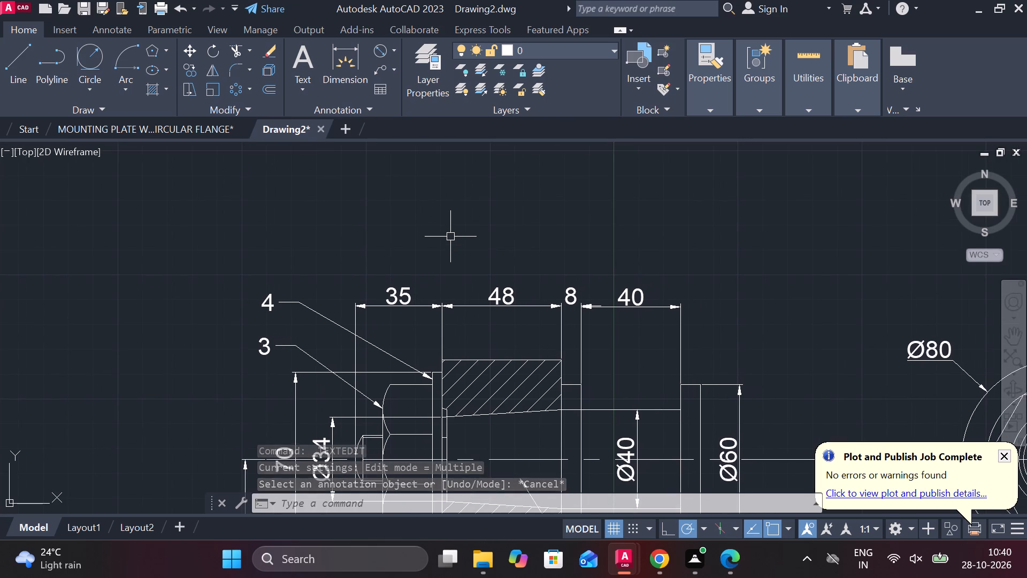
type("T")
key("space")
double_click(431, 229)
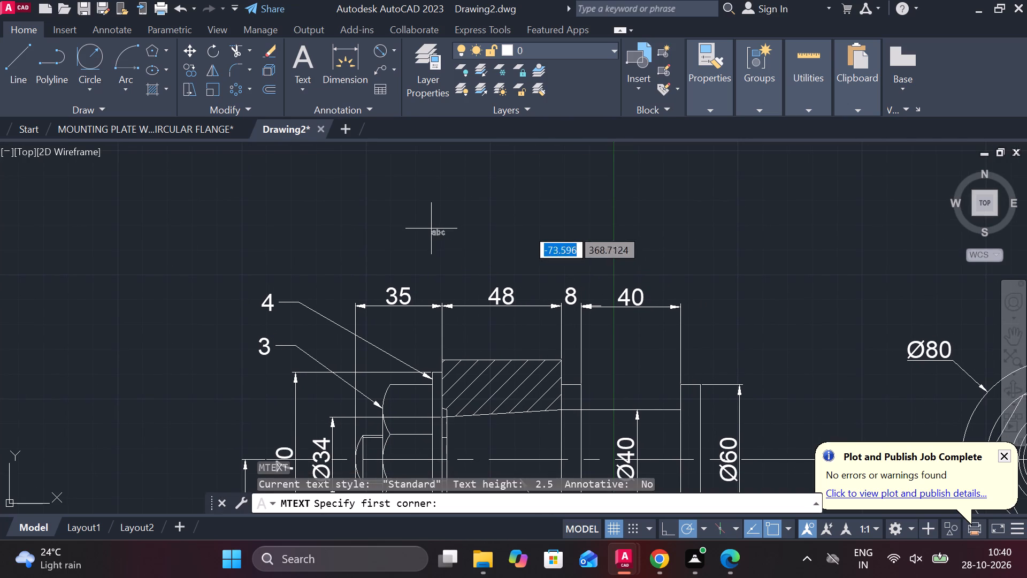
left_click(575, 262)
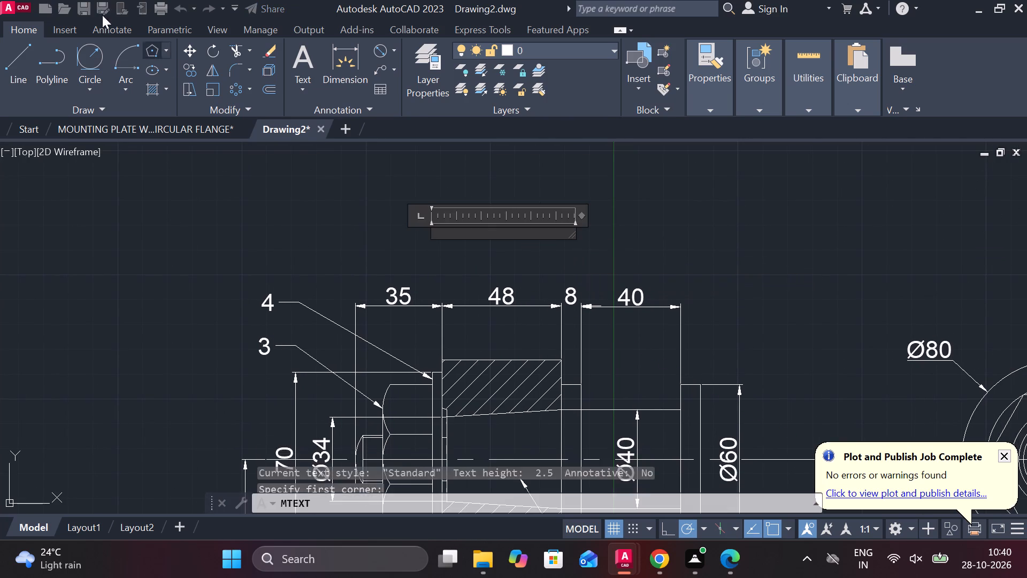
left_click(111, 68)
key("8")
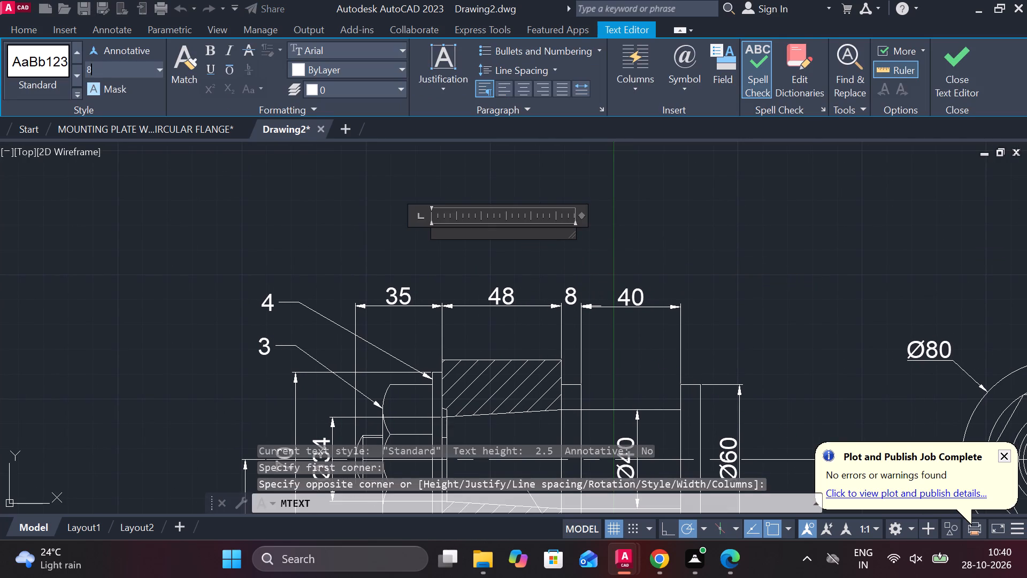
key("Return")
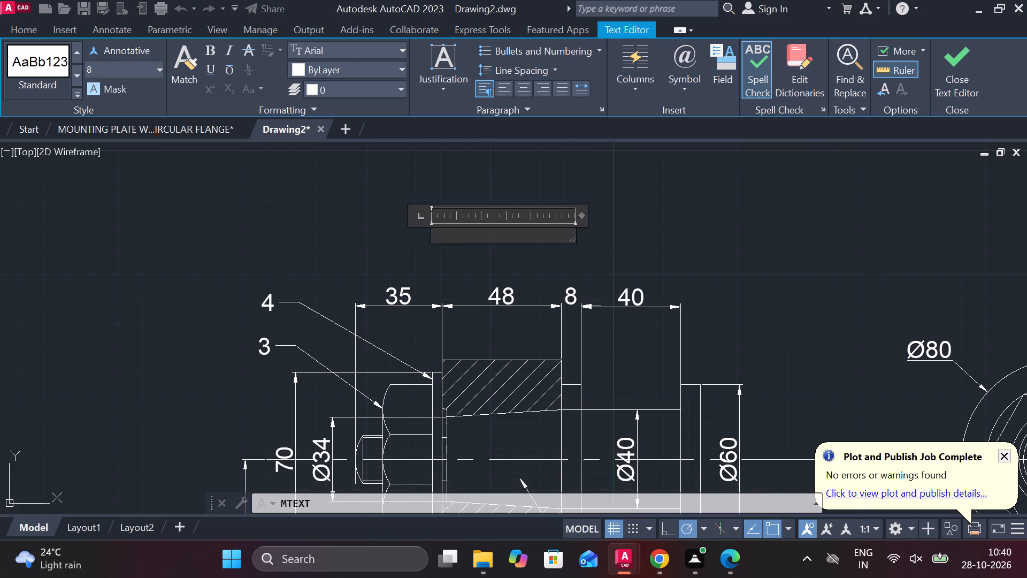
key("x")
type("-X")
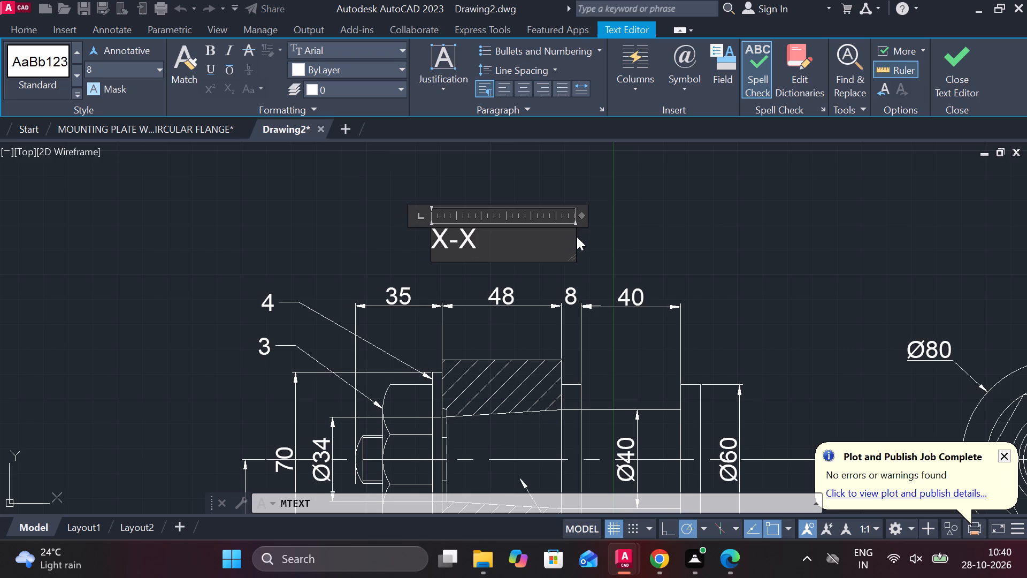
left_click_drag(575, 241, 526, 249)
left_click_drag(524, 250, 480, 255)
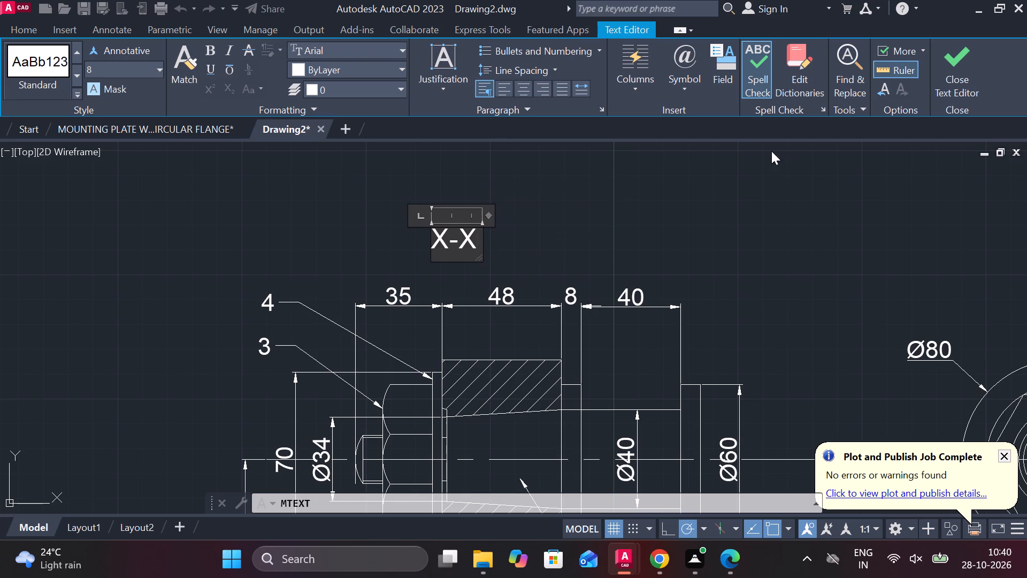
left_click(951, 75)
Move the X-X label to sit just above the 48 and 8 dimensions of the sectional view.
left_click(459, 237)
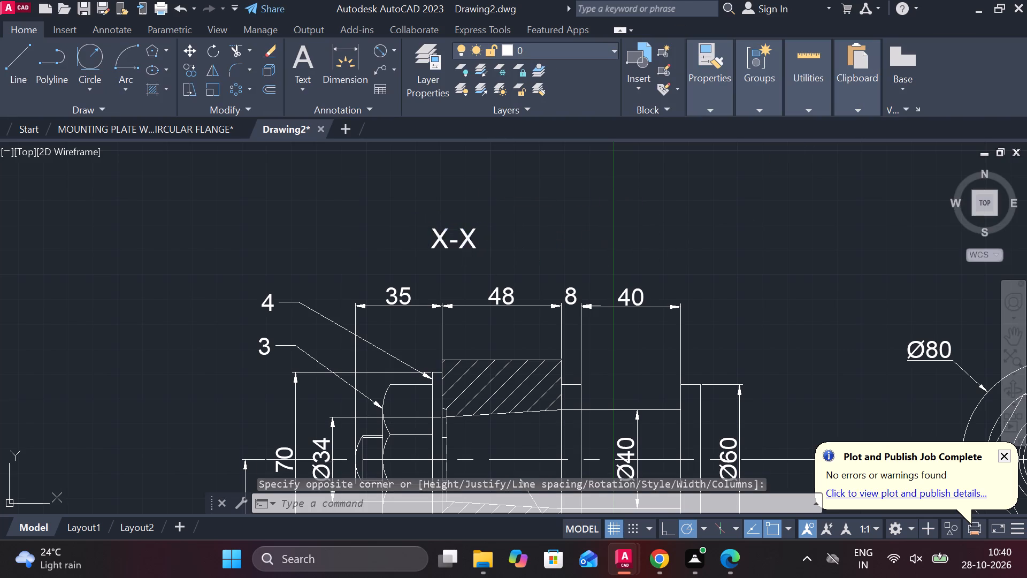
left_click(427, 226)
left_click(510, 241)
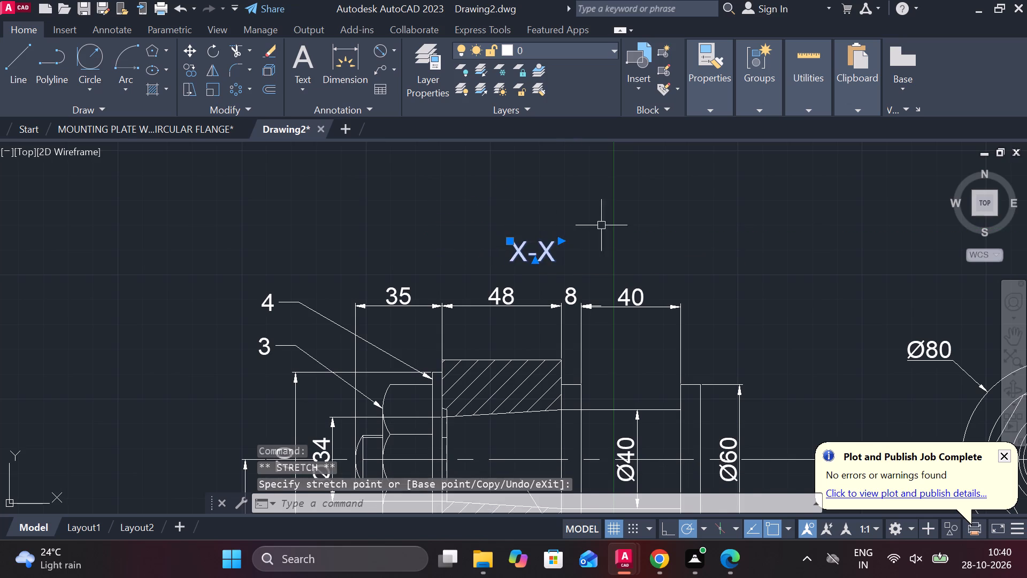
scroll(612, 222, "down", 2)
key("Escape")
Add the text PART NO at 8 units high in the empty area to the right of the front view.
middle_click_drag(689, 256, 540, 202)
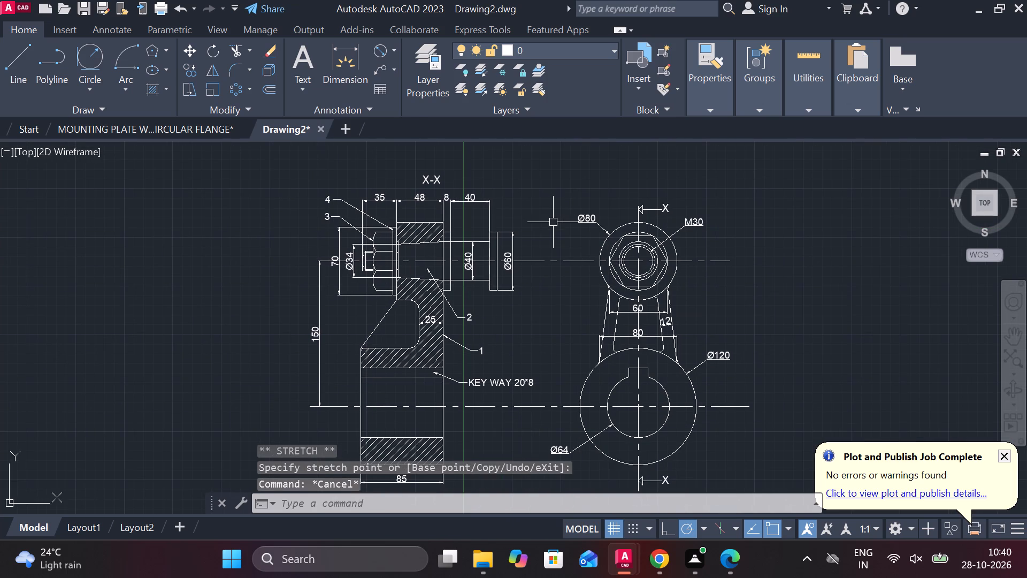
middle_click_drag(395, 398, 389, 322)
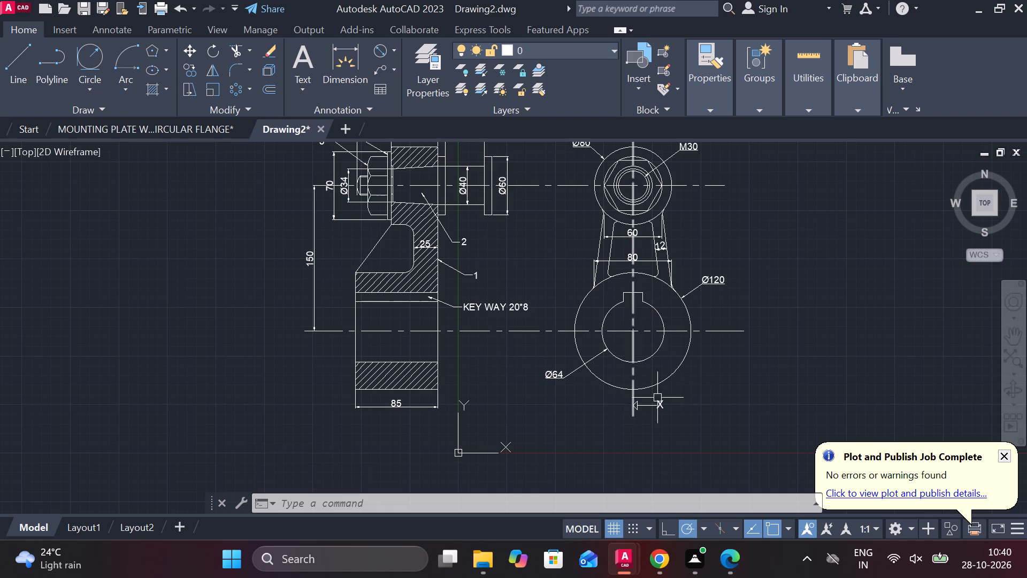
middle_click_drag(742, 353, 666, 238)
middle_click_drag(623, 326, 509, 317)
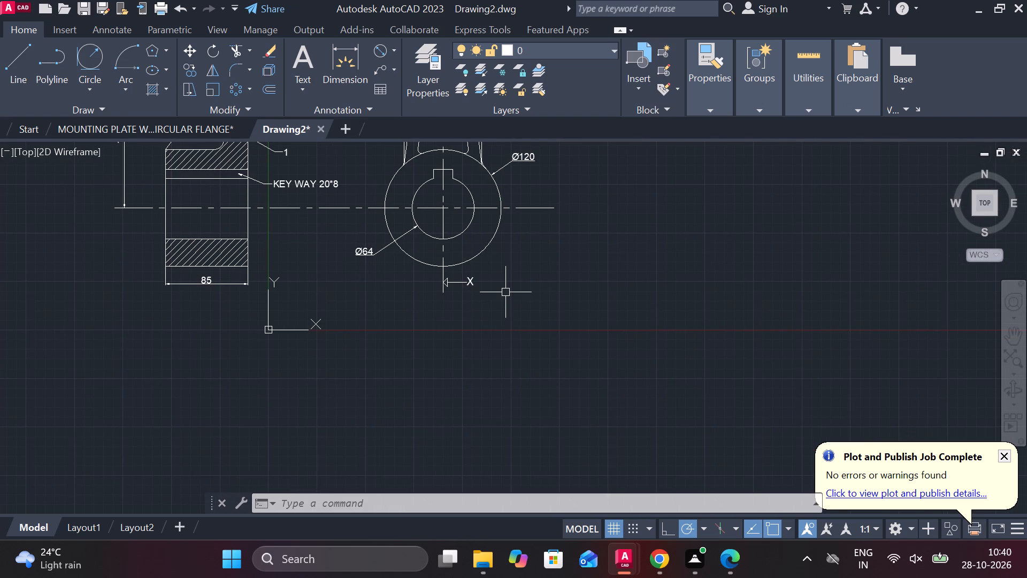
scroll(474, 336, "up", 1)
scroll(493, 342, "down", 1)
middle_click_drag(496, 326, 497, 335)
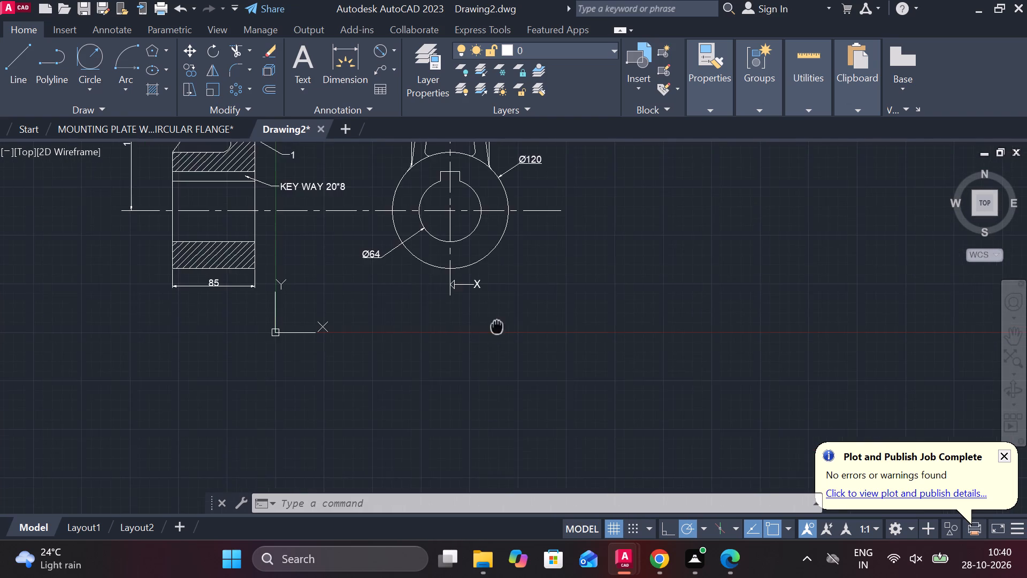
middle_click_drag(497, 335, 398, 470)
middle_click(516, 343)
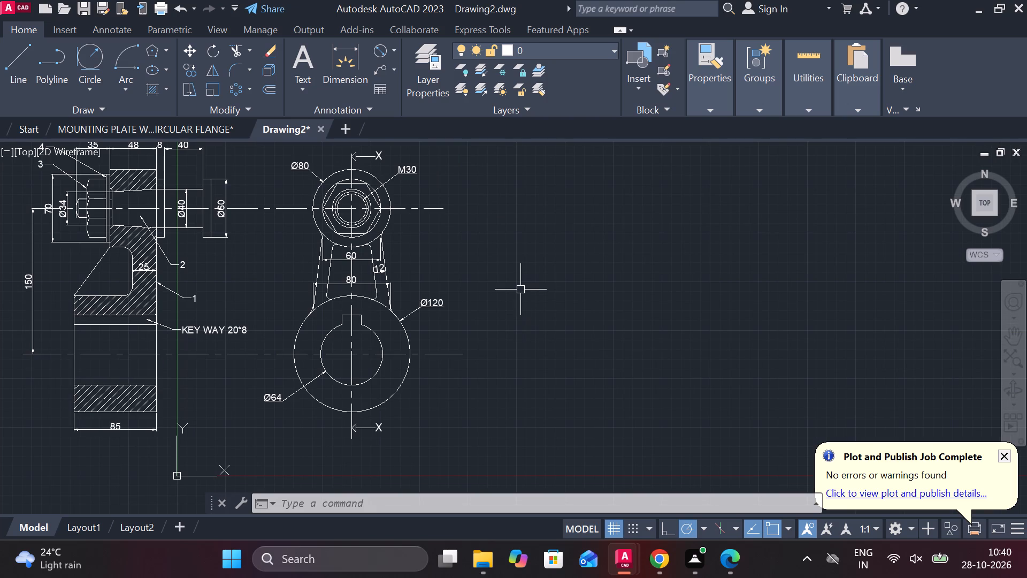
type("MT")
key("Return")
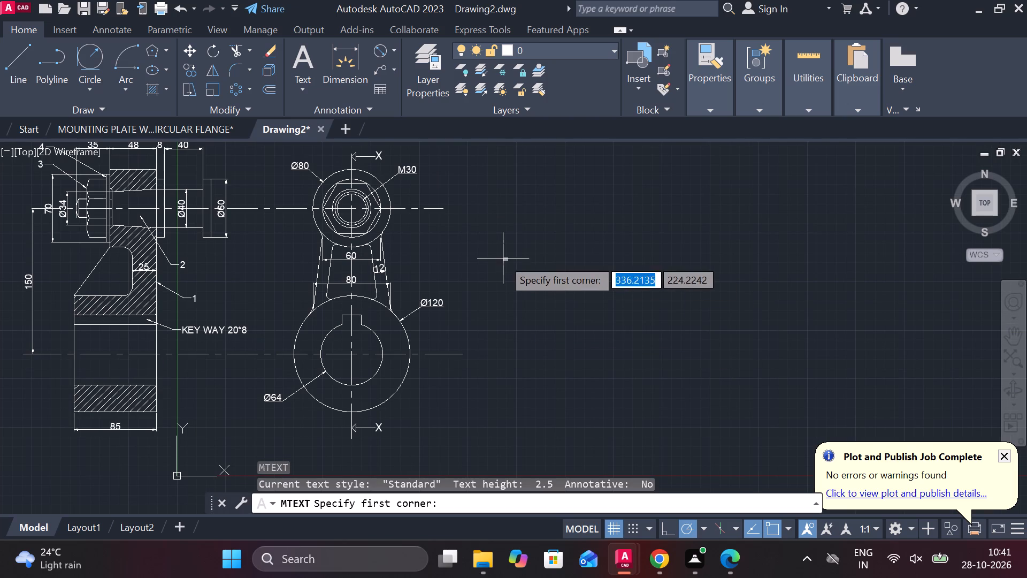
left_click(498, 248)
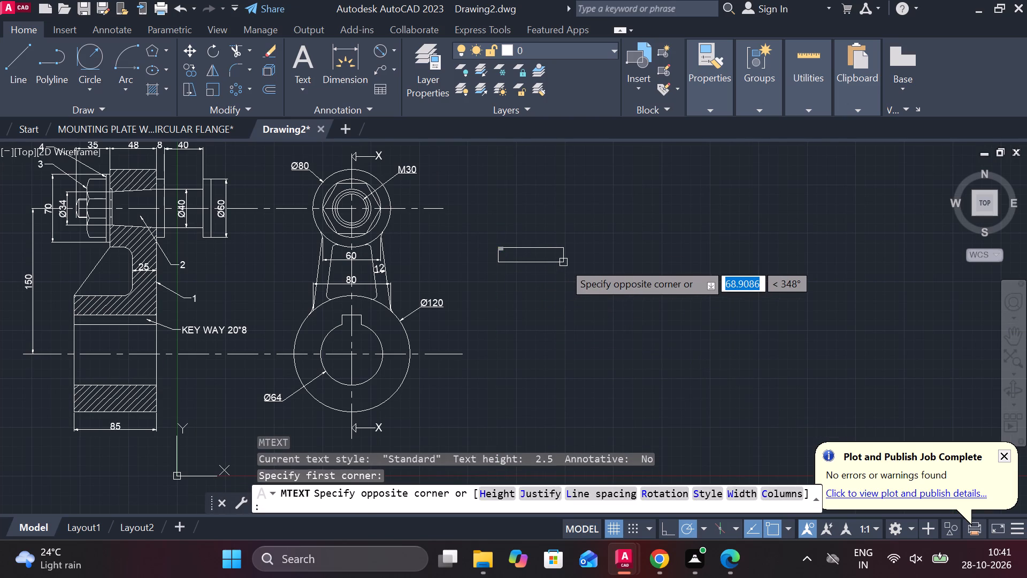
left_click(573, 272)
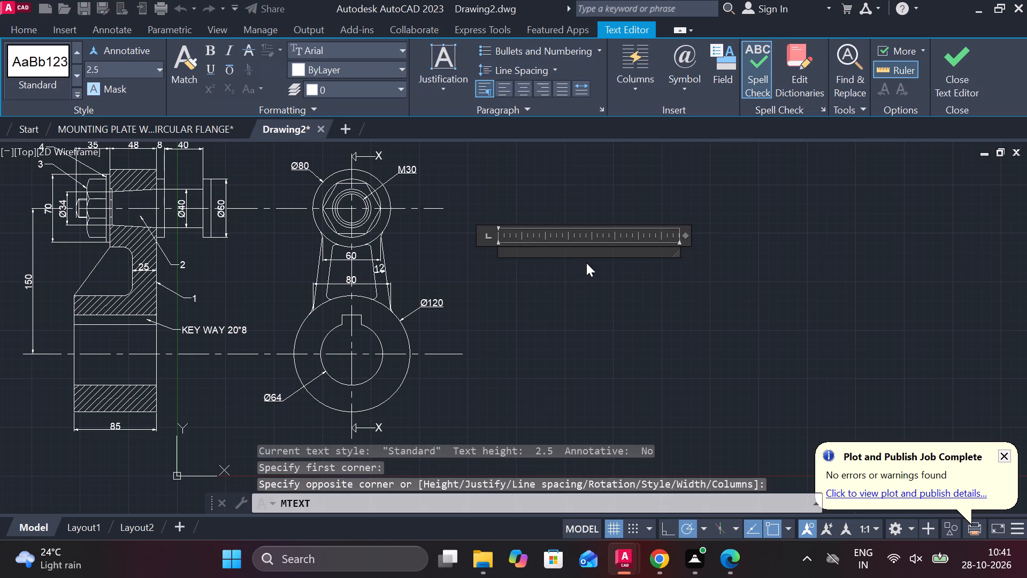
left_click(111, 73)
key("8")
key("Return")
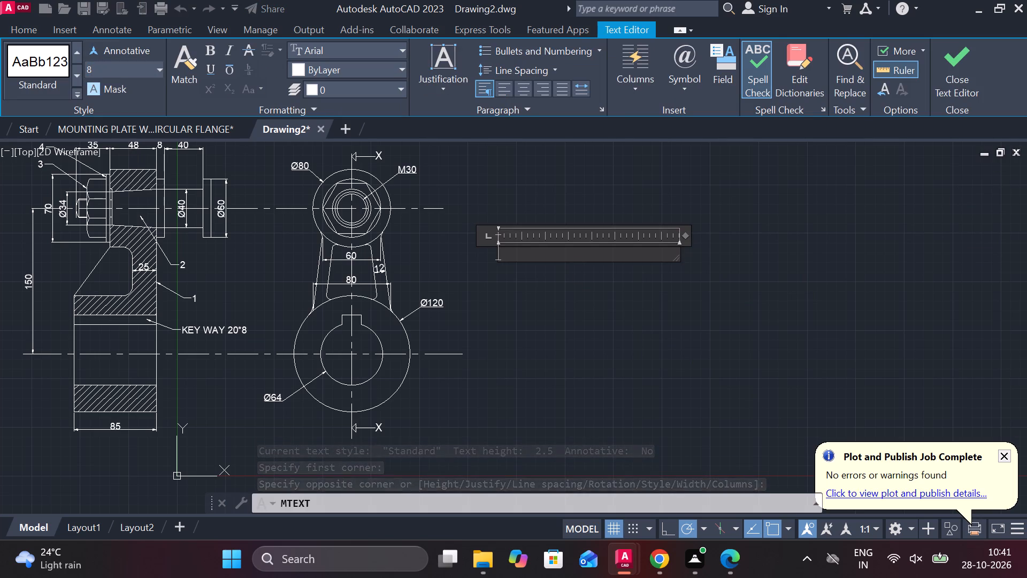
type("PART")
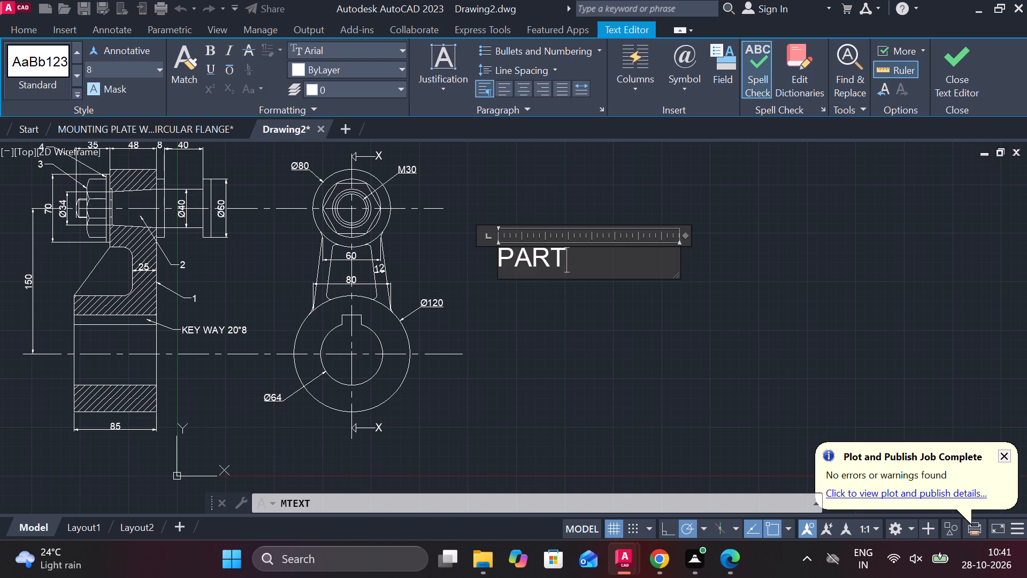
key("space")
type("NO")
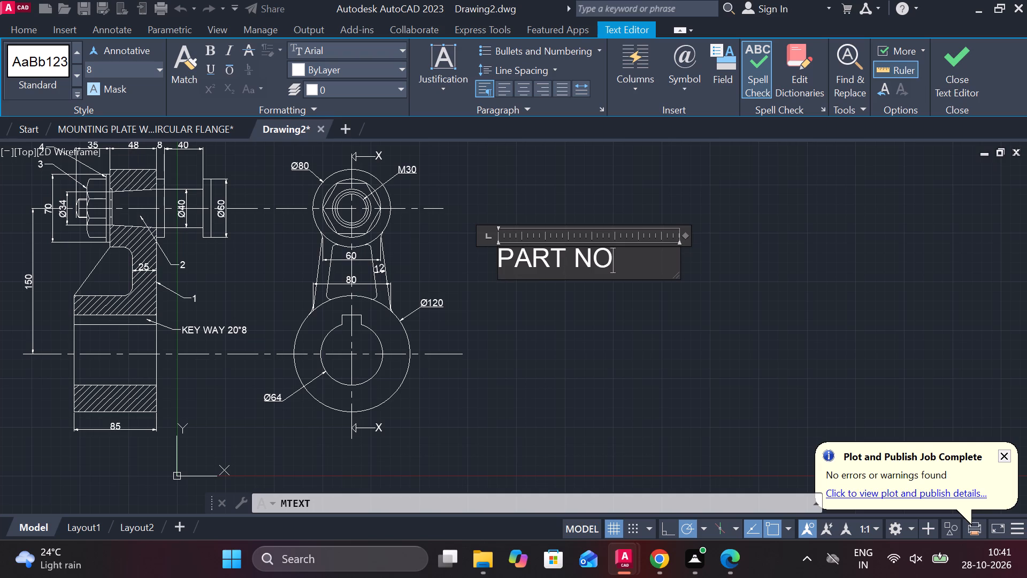
left_click(969, 72)
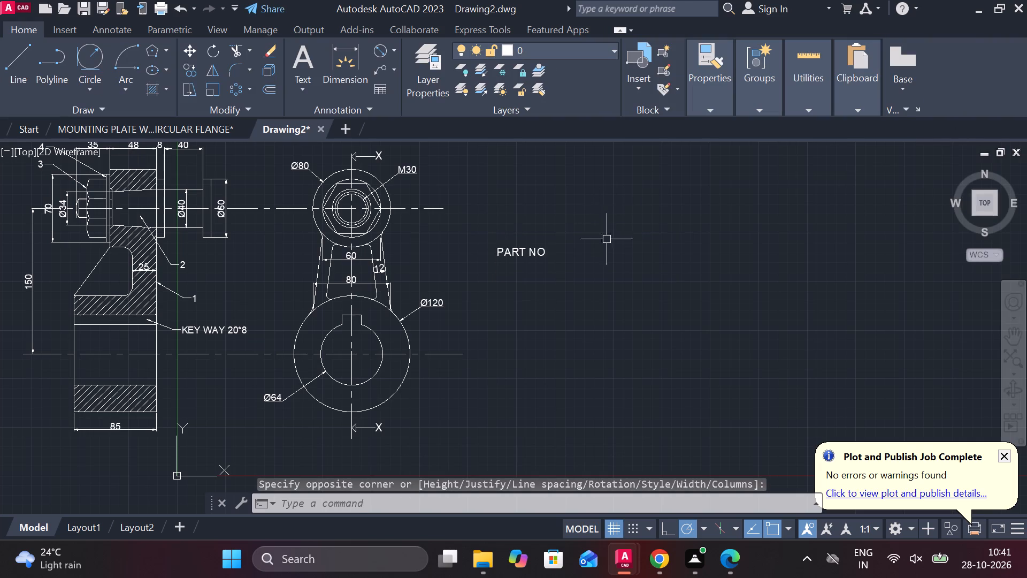
Narrow the PART NO text frame to the width of its text.
scroll(609, 240, "down", 2)
scroll(521, 278, "up", 2)
middle_click_drag(627, 263, 466, 376)
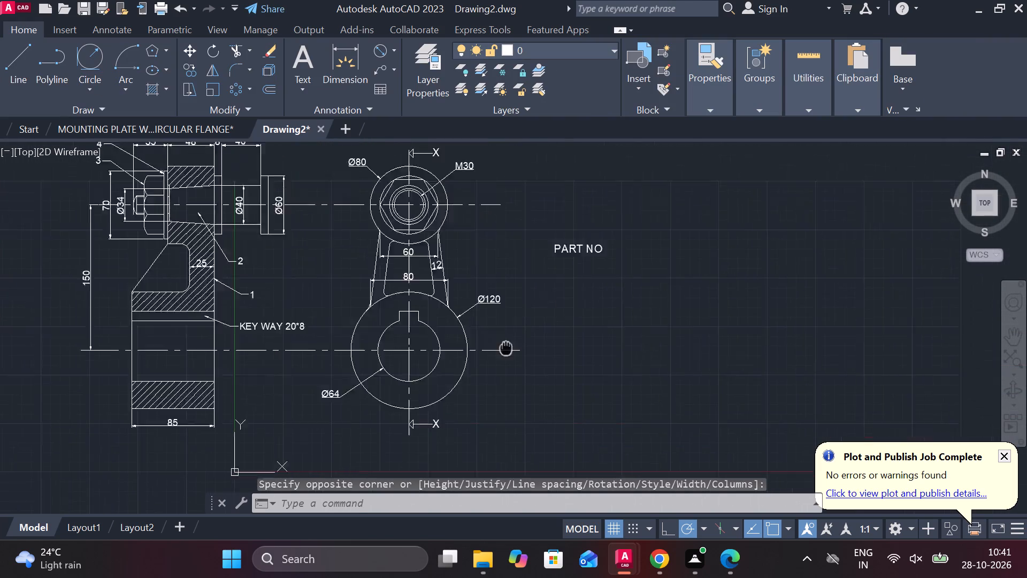
middle_click_drag(466, 376, 464, 381)
scroll(485, 347, "up", 3)
middle_click_drag(532, 285, 459, 307)
double_click(426, 209)
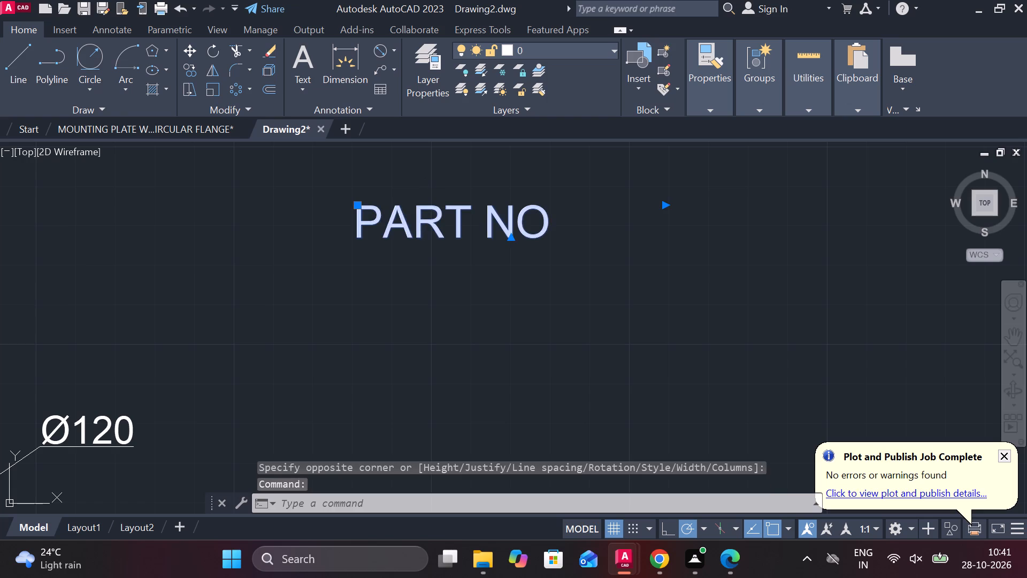
left_click_drag(665, 219, 657, 221)
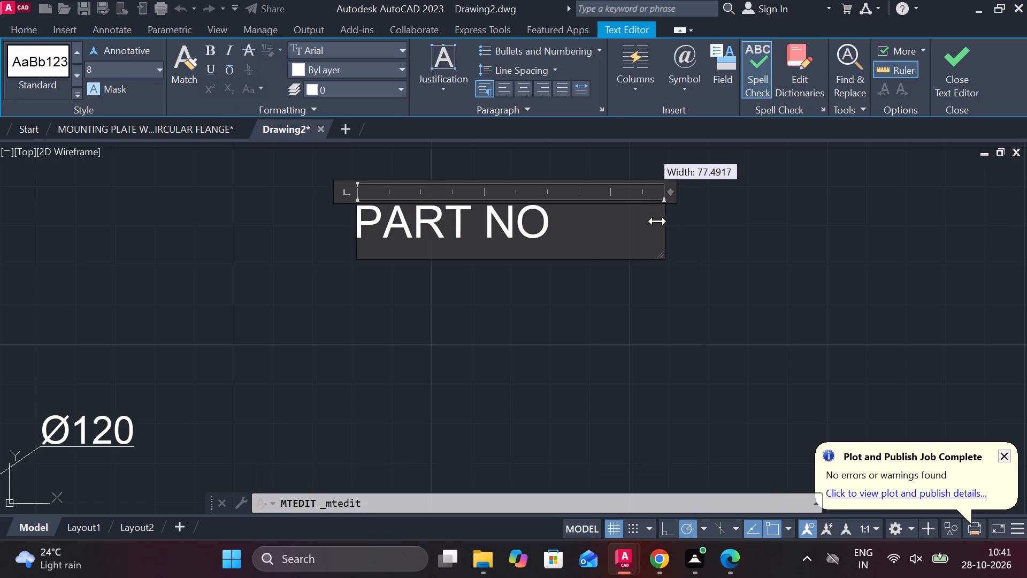
left_click_drag(657, 221, 551, 223)
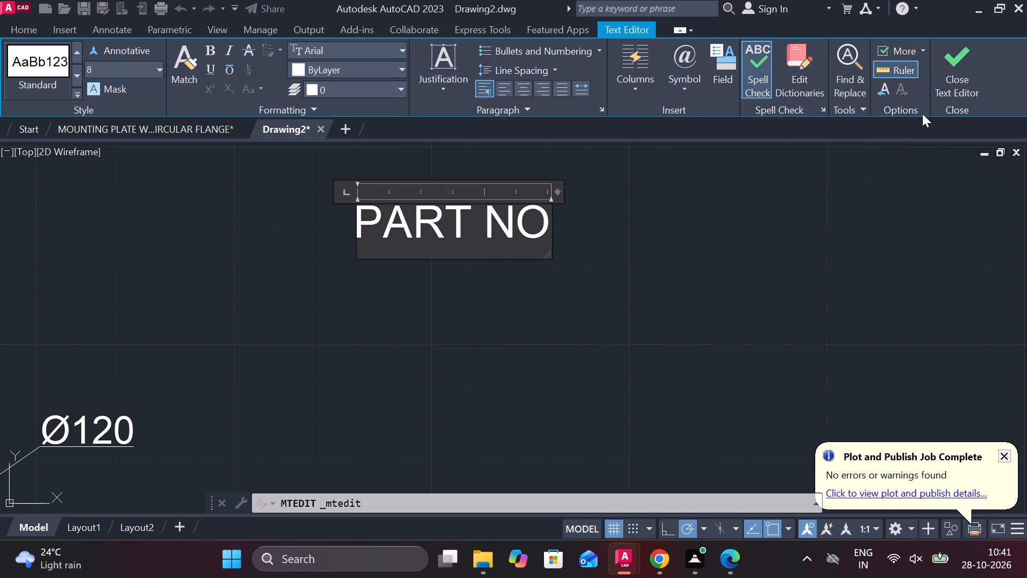
left_click(970, 80)
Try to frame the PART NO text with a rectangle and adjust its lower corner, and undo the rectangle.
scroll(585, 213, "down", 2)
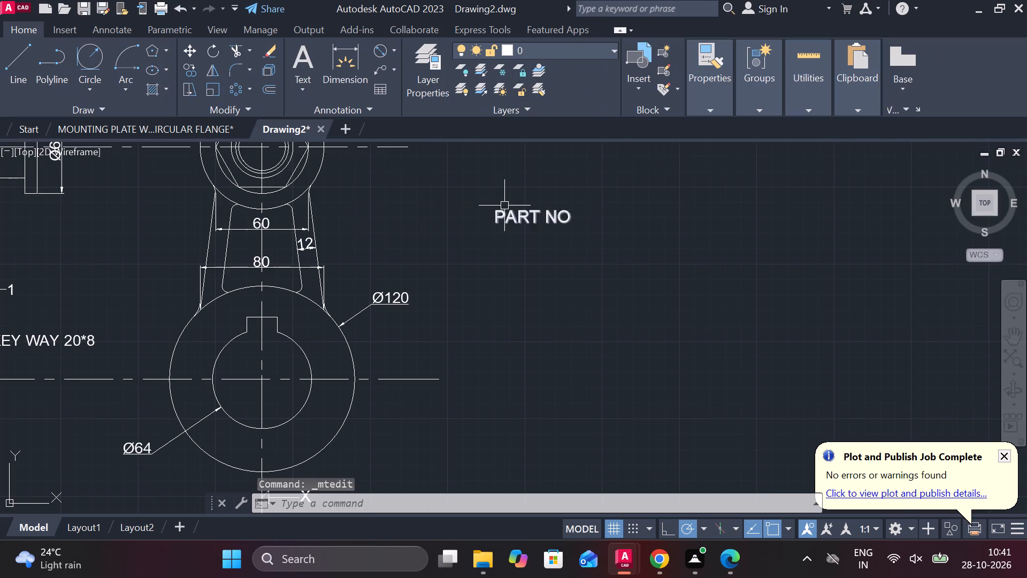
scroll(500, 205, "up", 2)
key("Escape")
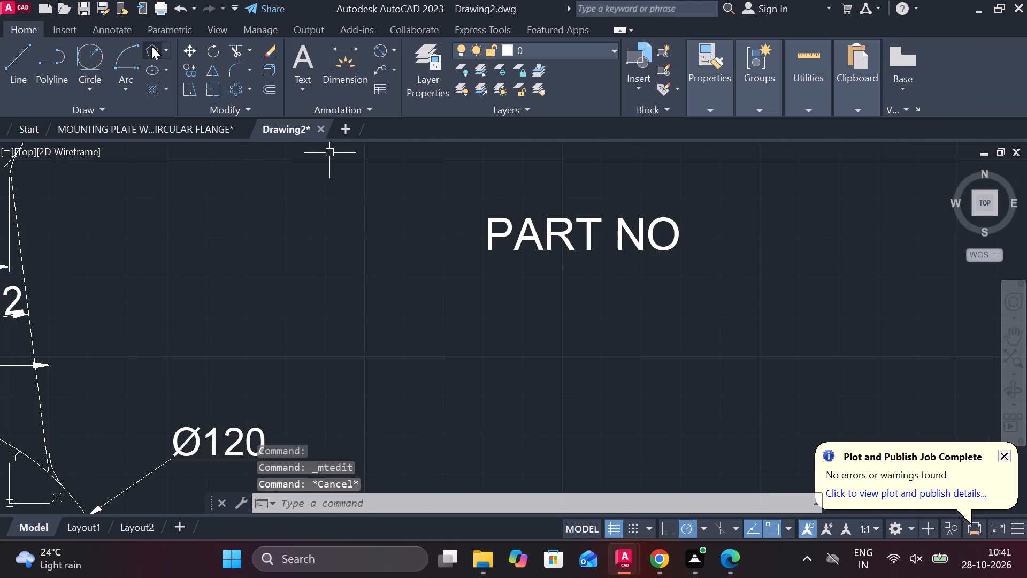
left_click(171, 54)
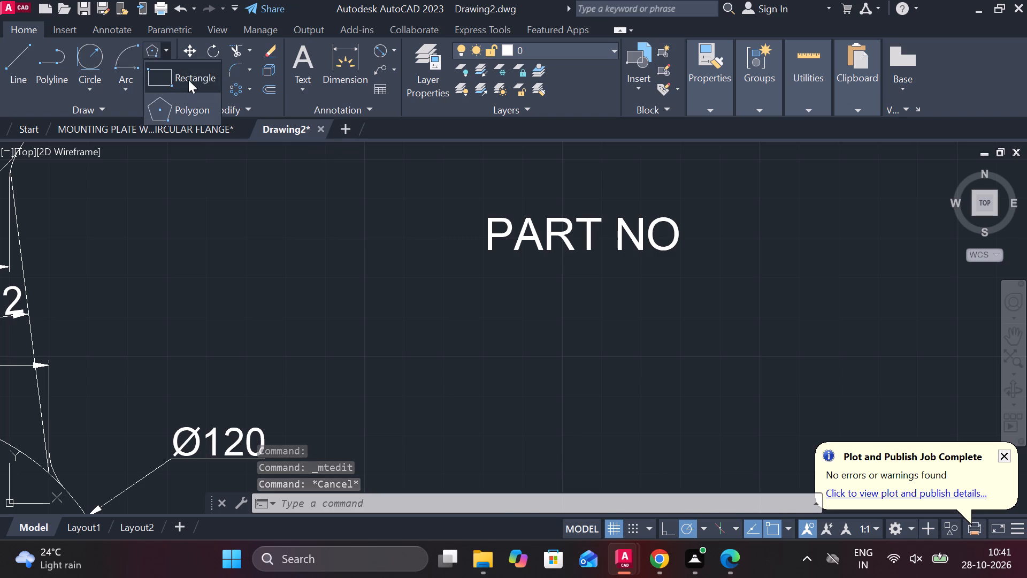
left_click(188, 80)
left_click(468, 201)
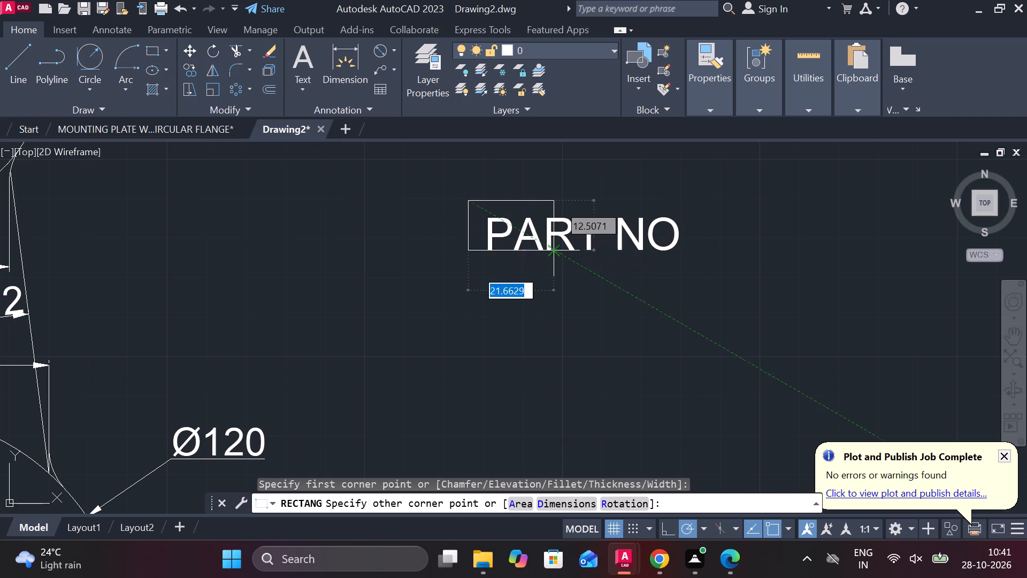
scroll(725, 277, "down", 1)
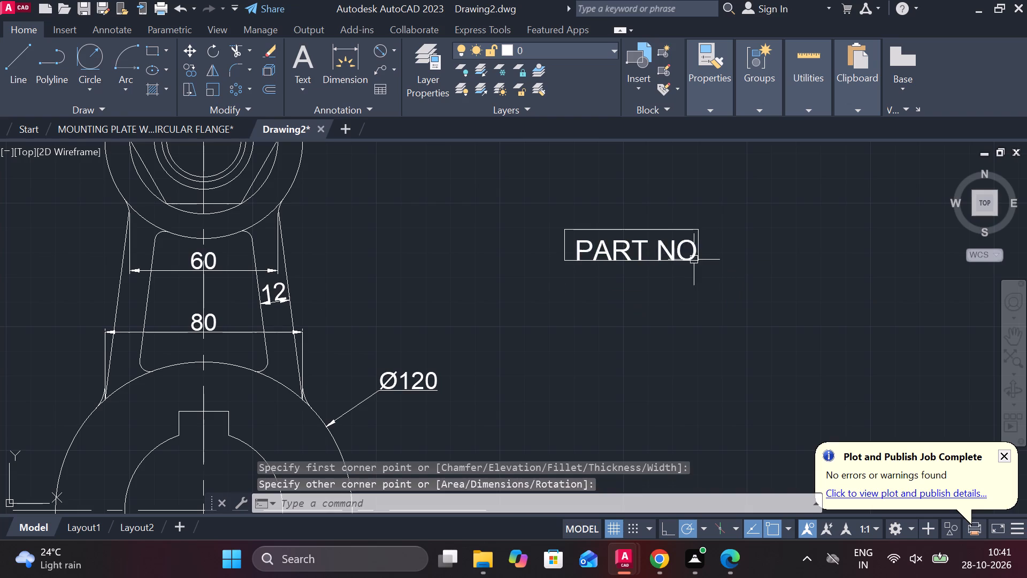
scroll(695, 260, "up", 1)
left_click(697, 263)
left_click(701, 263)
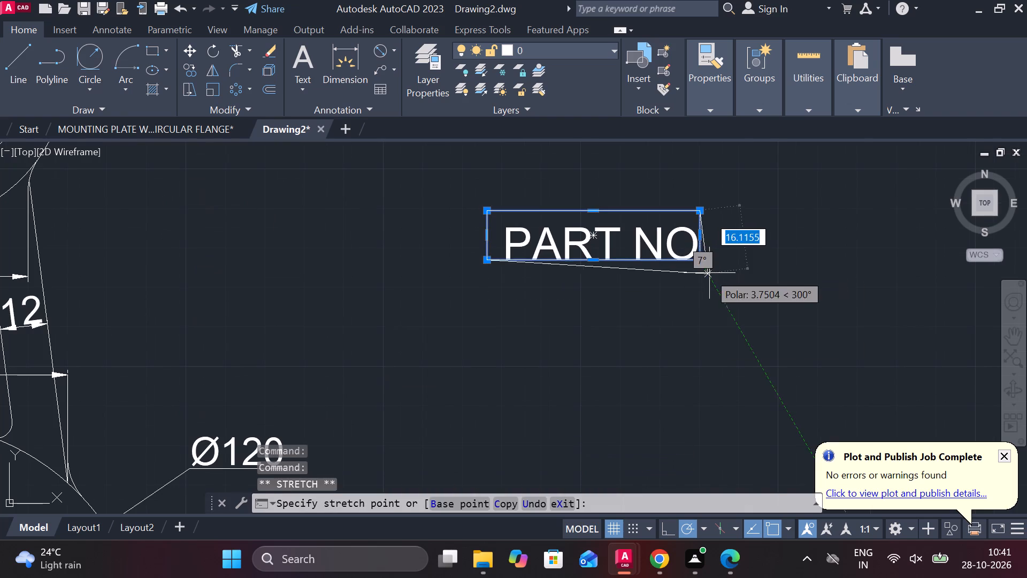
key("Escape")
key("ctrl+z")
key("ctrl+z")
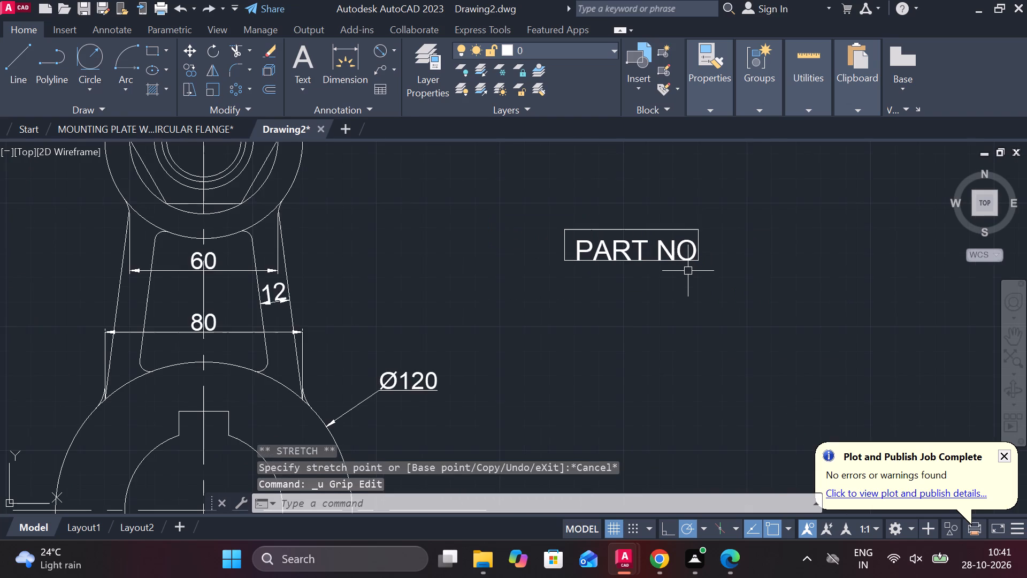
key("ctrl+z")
Draw a horizontal line about 322 units long just above the PART NO text as the parts list's top border.
key("l")
key("Return")
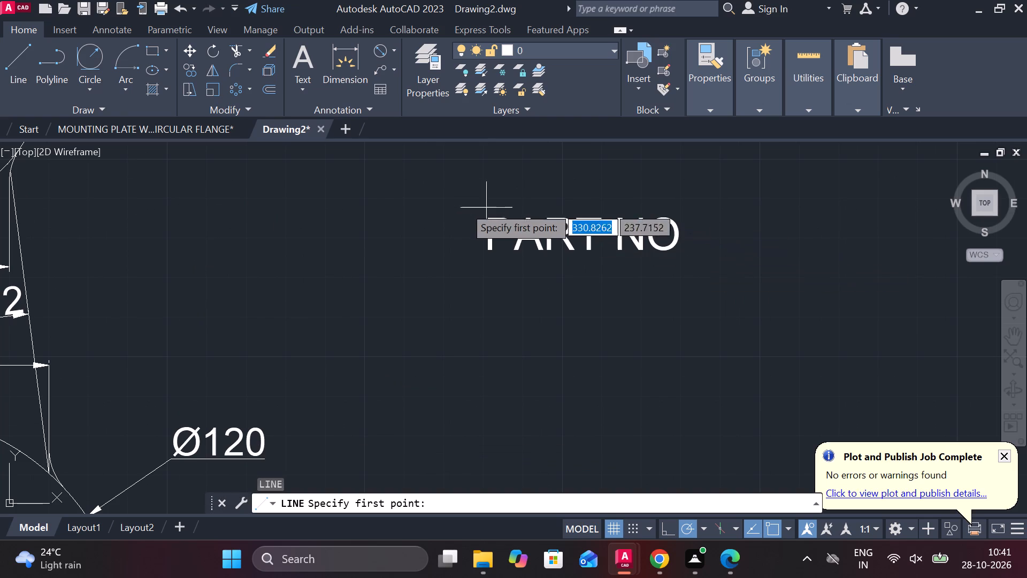
left_click(458, 204)
scroll(644, 206, "down", 1)
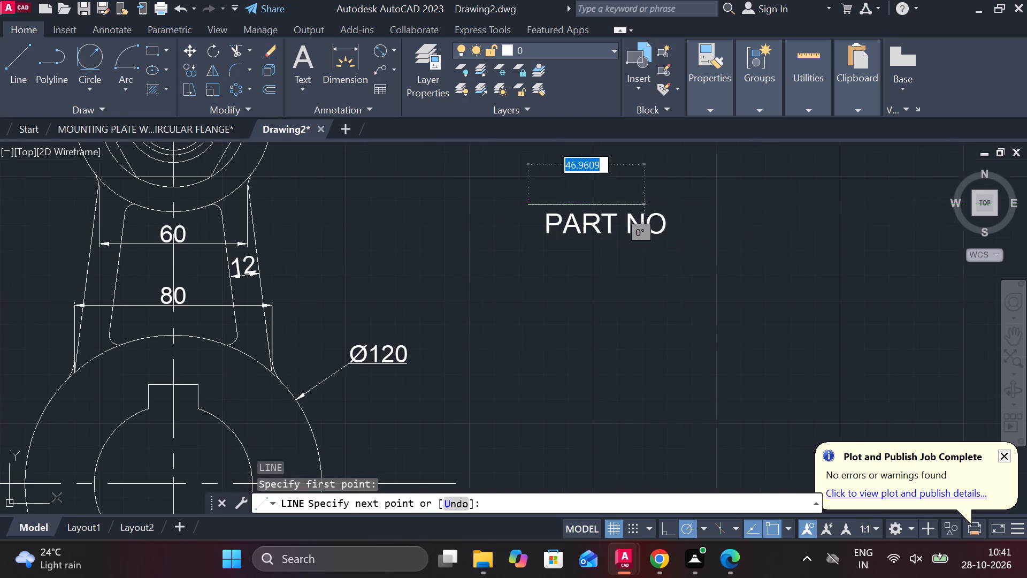
middle_click_drag(659, 204, 651, 204)
scroll(708, 199, "down", 2)
middle_click_drag(720, 197, 711, 197)
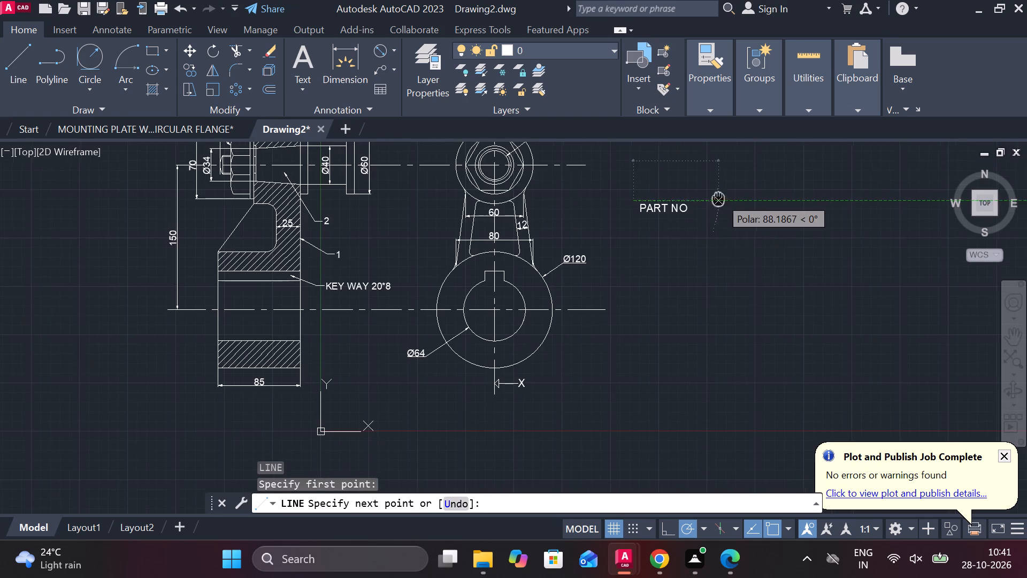
middle_click_drag(711, 197, 568, 209)
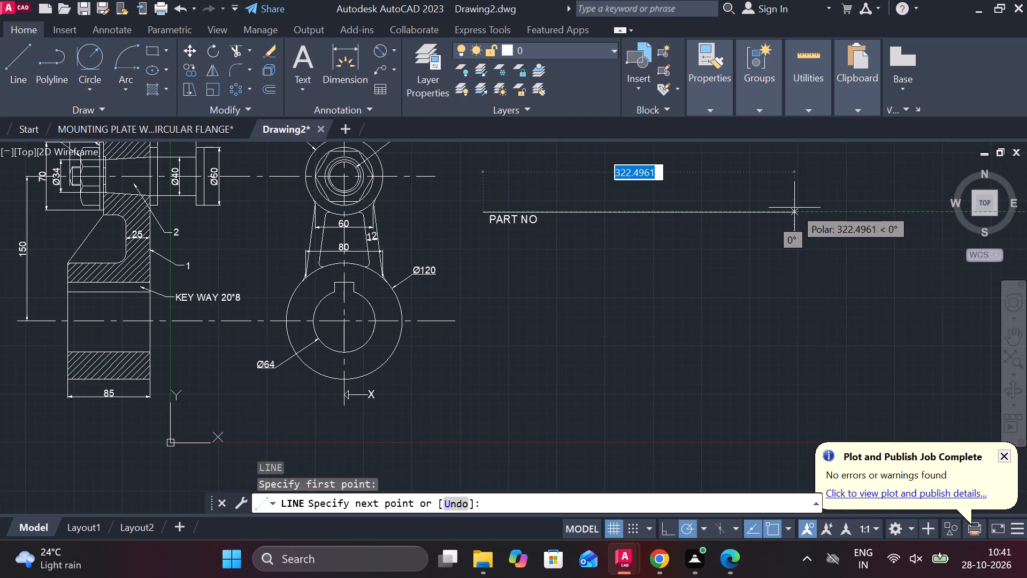
left_click(794, 208)
key("Escape")
Box in PART NO with connected lines from the top border's start, making a header cell about 61 units wide.
scroll(411, 222, "up", 2)
key("space")
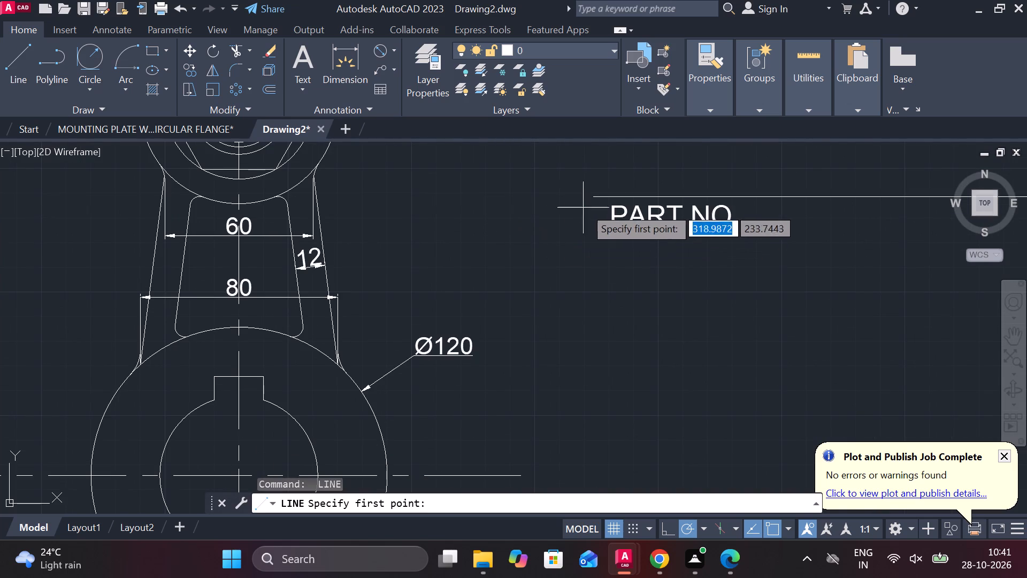
left_click(589, 200)
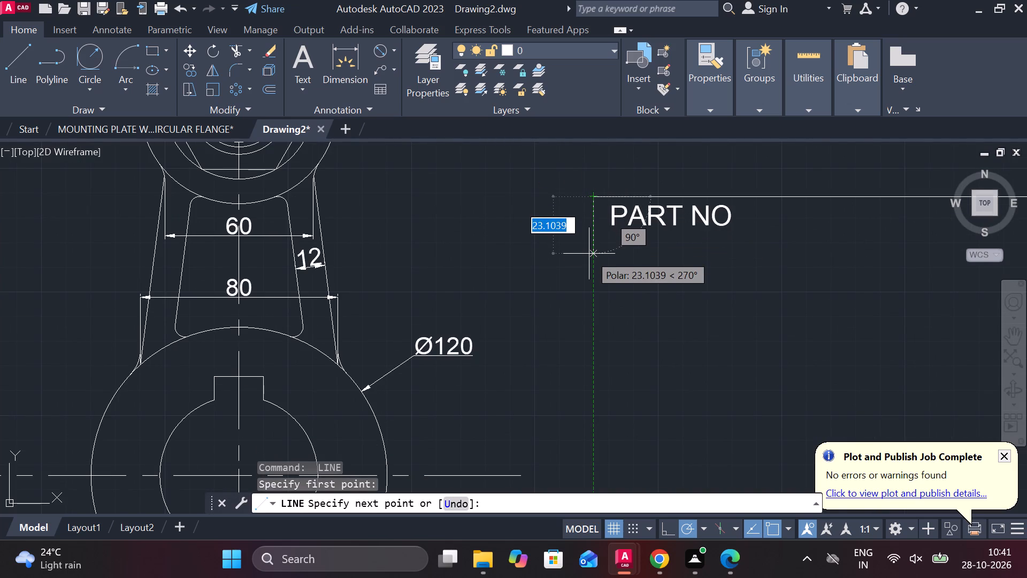
left_click(591, 246)
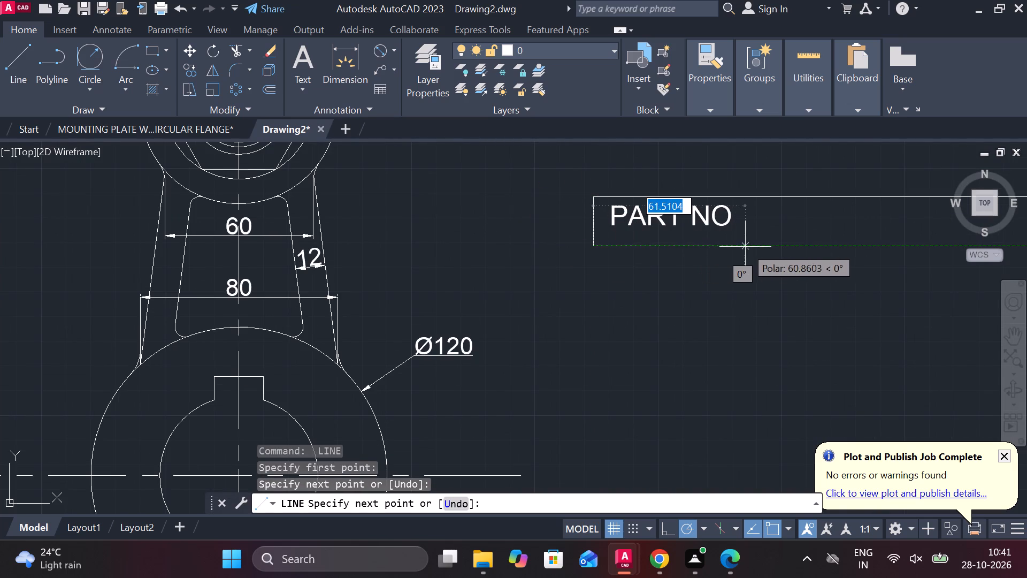
left_click(745, 247)
left_click(743, 201)
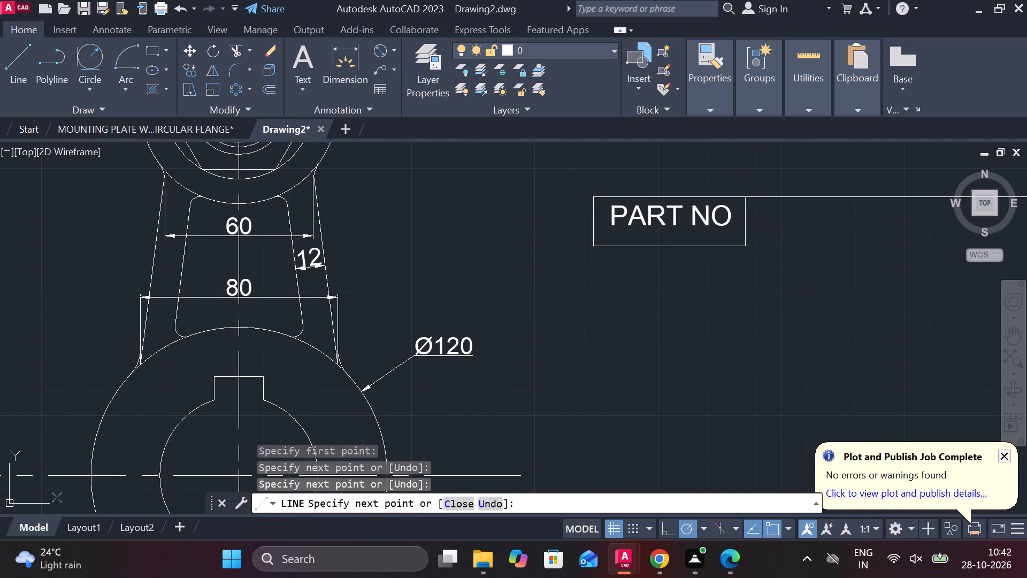
key("Escape")
Shift the PART NO text slightly down and left to centre it in its header cell.
scroll(717, 214, "up", 2)
left_click(710, 214)
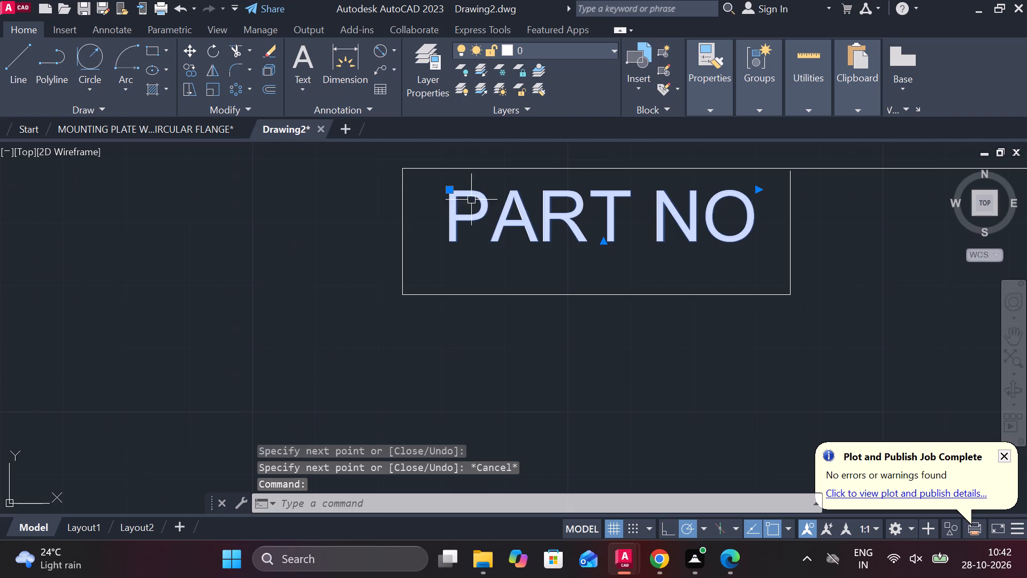
left_click(447, 189)
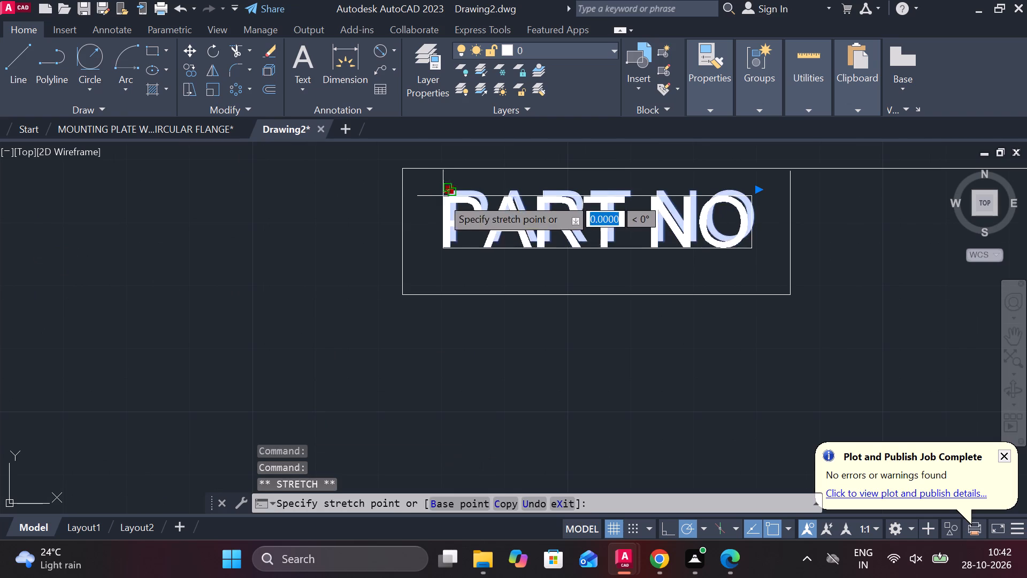
left_click(441, 207)
key("Escape")
Copy the PART NO text three times along the header row beneath the top border, starting about 81 units away.
scroll(635, 229, "down", 1)
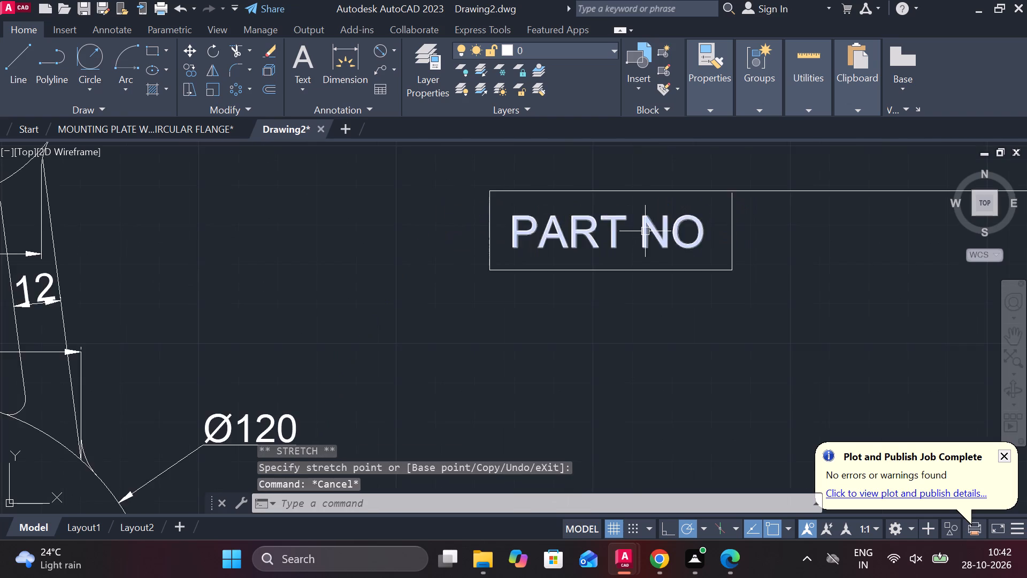
middle_click_drag(623, 230, 305, 211)
middle_click_drag(480, 240, 483, 255)
scroll(498, 257, "down", 2)
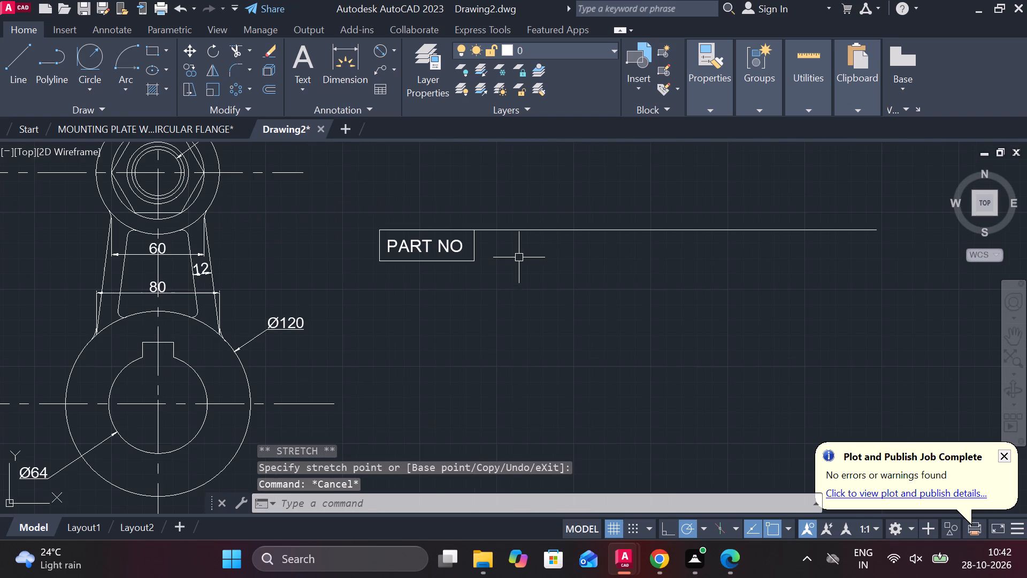
left_click(450, 244)
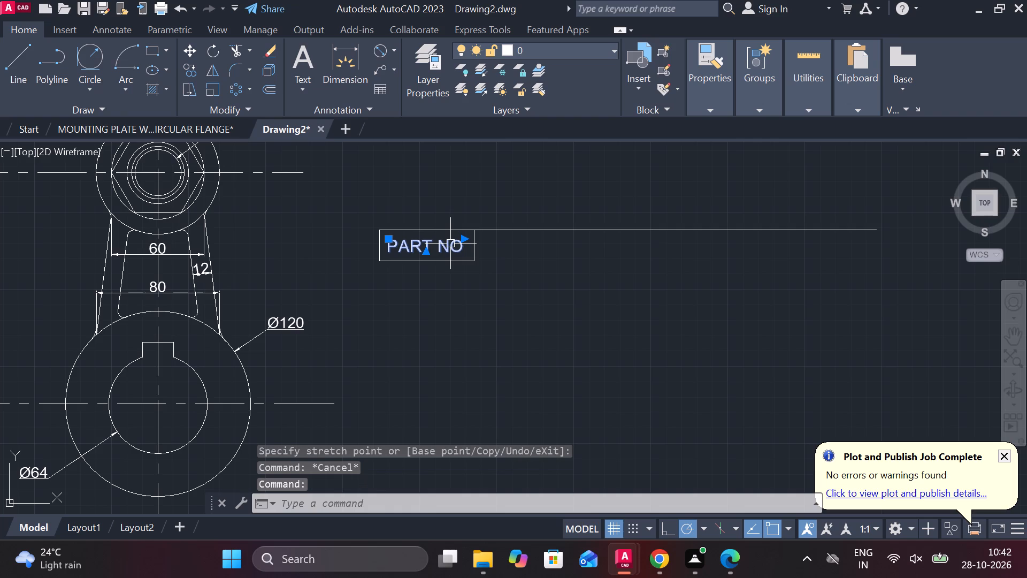
type("CO")
key("Return")
left_click(441, 243)
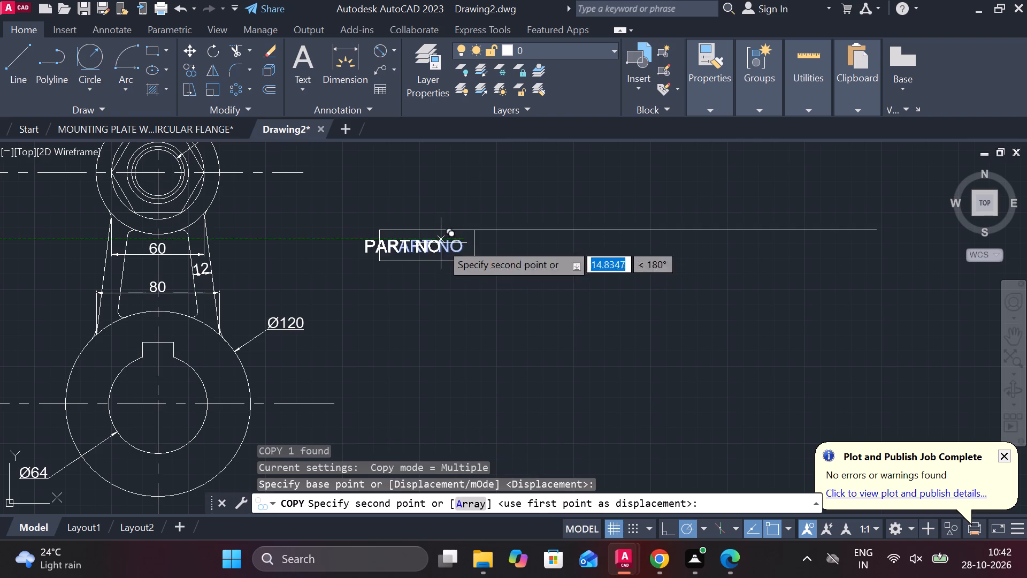
scroll(557, 238, "up", 2)
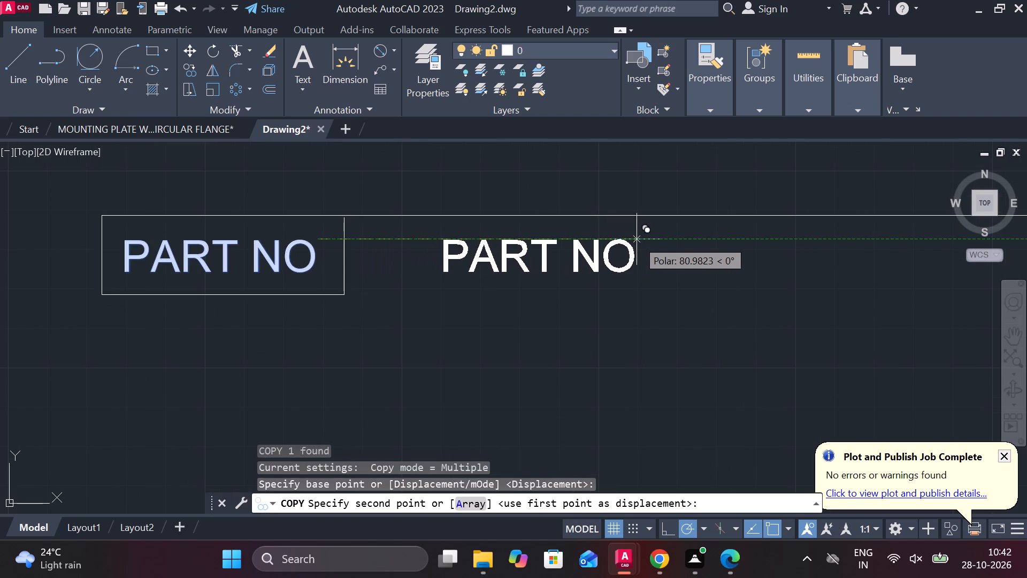
left_click(637, 239)
middle_click_drag(638, 246, 308, 233)
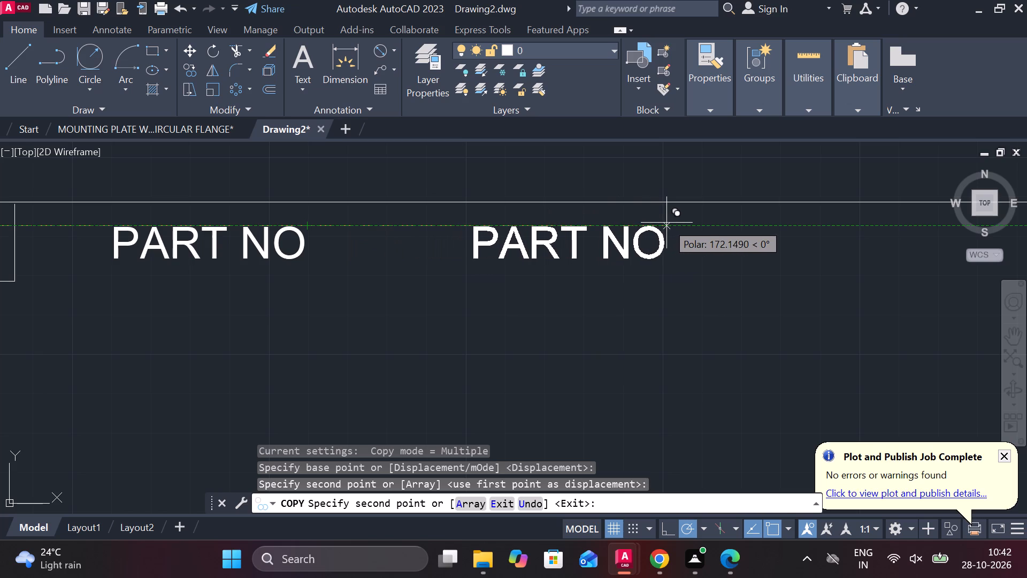
left_click(683, 223)
scroll(685, 230, "down", 2)
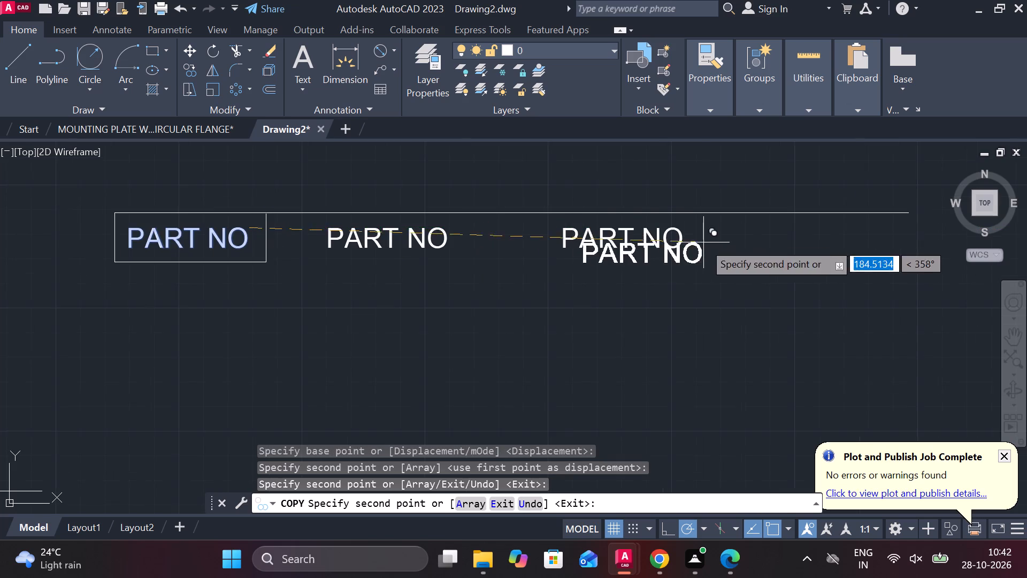
middle_click_drag(703, 242, 392, 231)
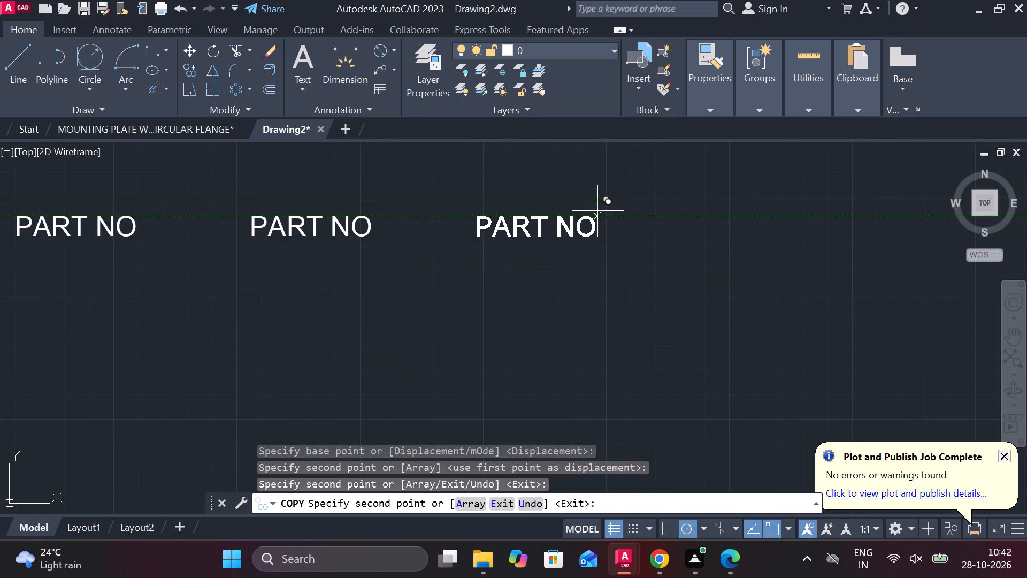
left_click(597, 211)
scroll(677, 194, "down", 2)
key("Escape")
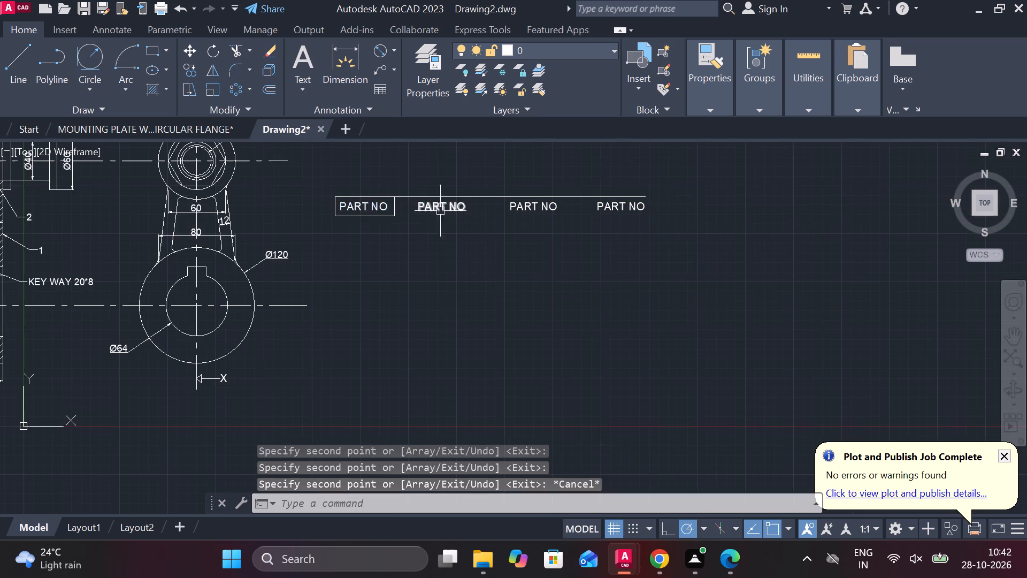
Draw a vertical line down from the lower-left corner of the PART NO cell as the parts list's left border.
scroll(432, 210, "up", 2)
middle_click_drag(426, 206, 506, 221)
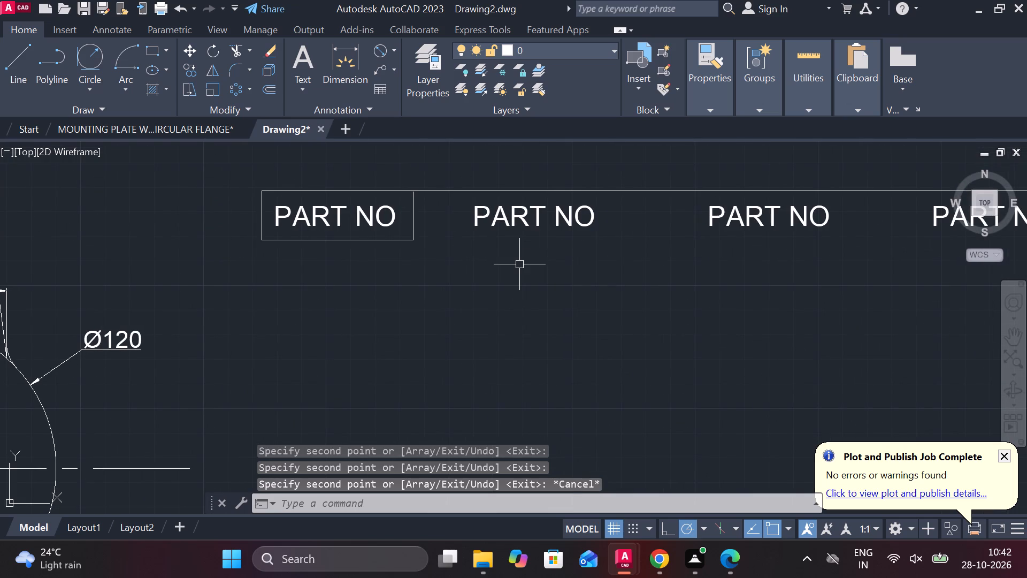
key("l")
key("Return")
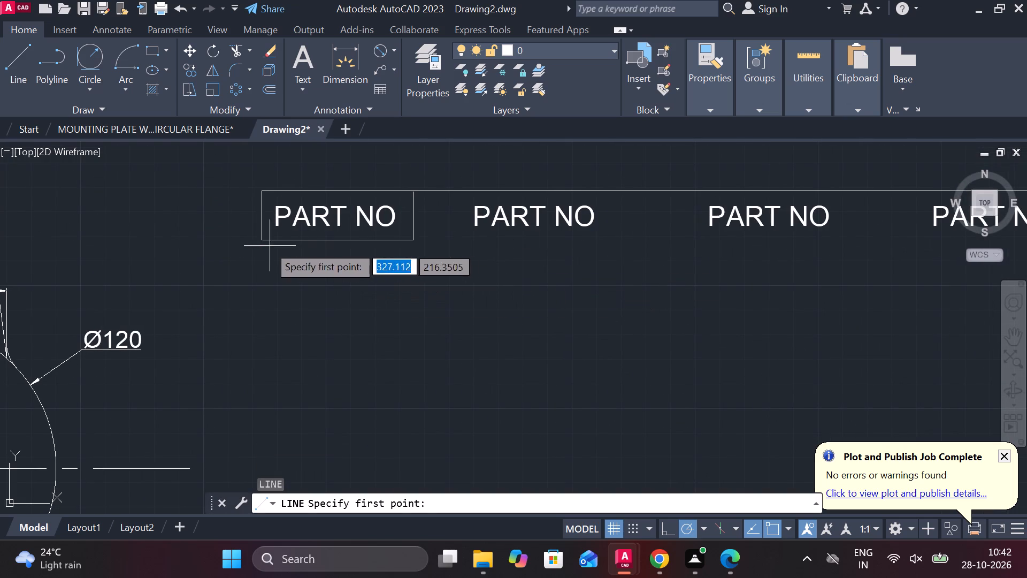
left_click(267, 245)
middle_click_drag(265, 280, 375, 282)
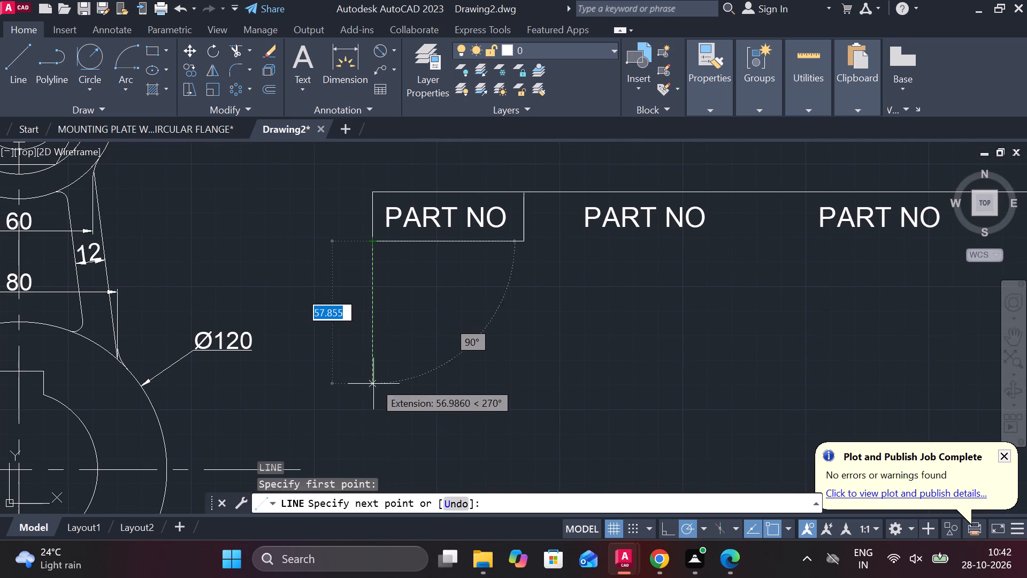
left_click(372, 409)
key("Escape")
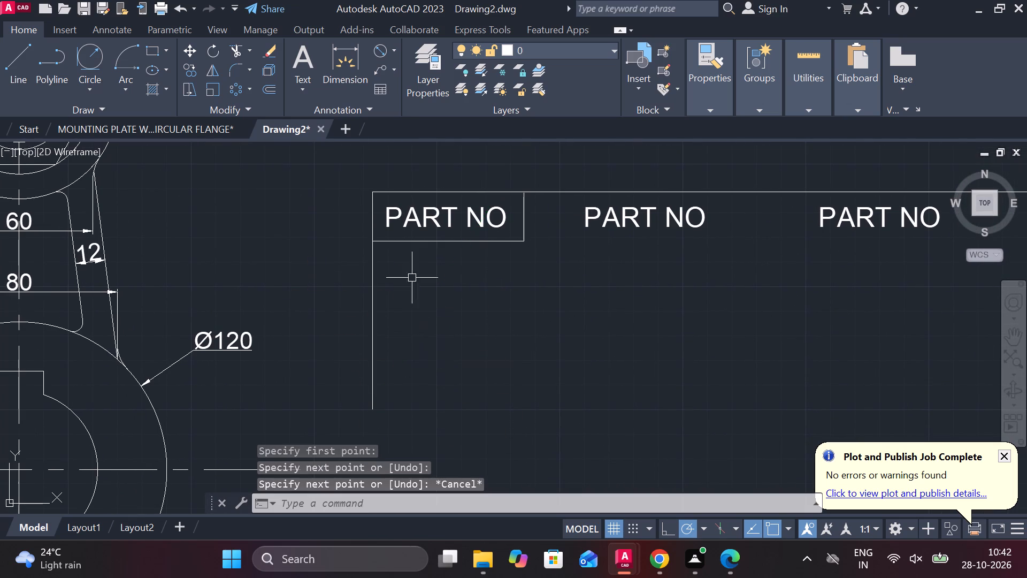
Copy the first PART NO text straight down four times, at about 21, 40, 58 and 77 units below it.
left_click(420, 217)
type("CO")
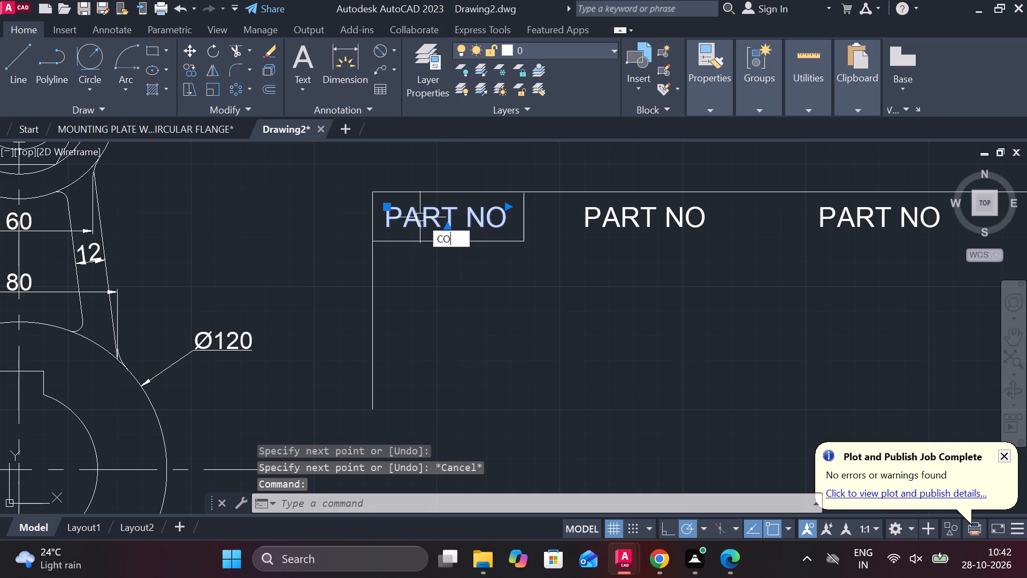
key("Return")
left_click(420, 217)
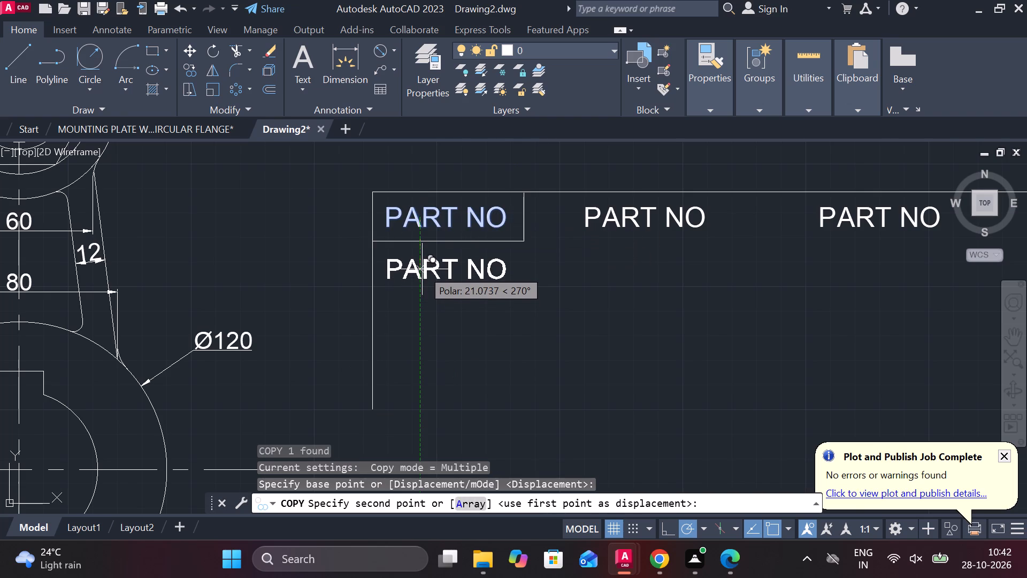
left_click(422, 269)
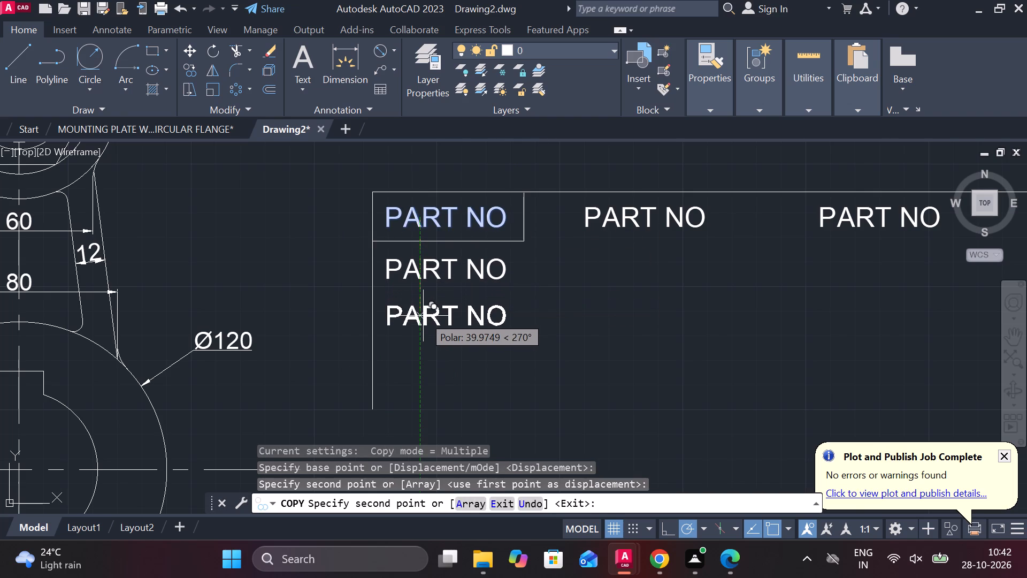
left_click(423, 316)
middle_click_drag(425, 345, 423, 280)
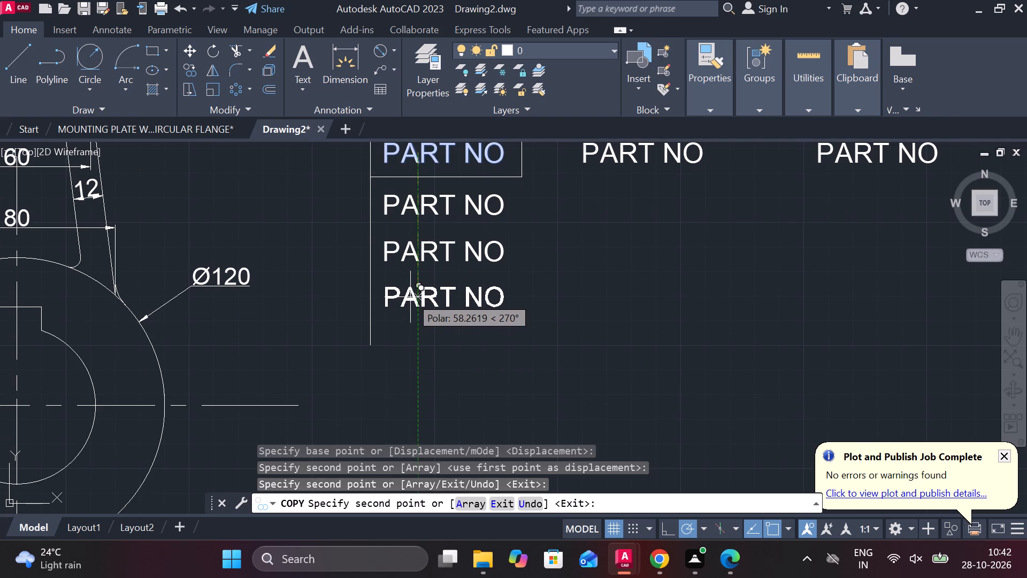
left_click(410, 297)
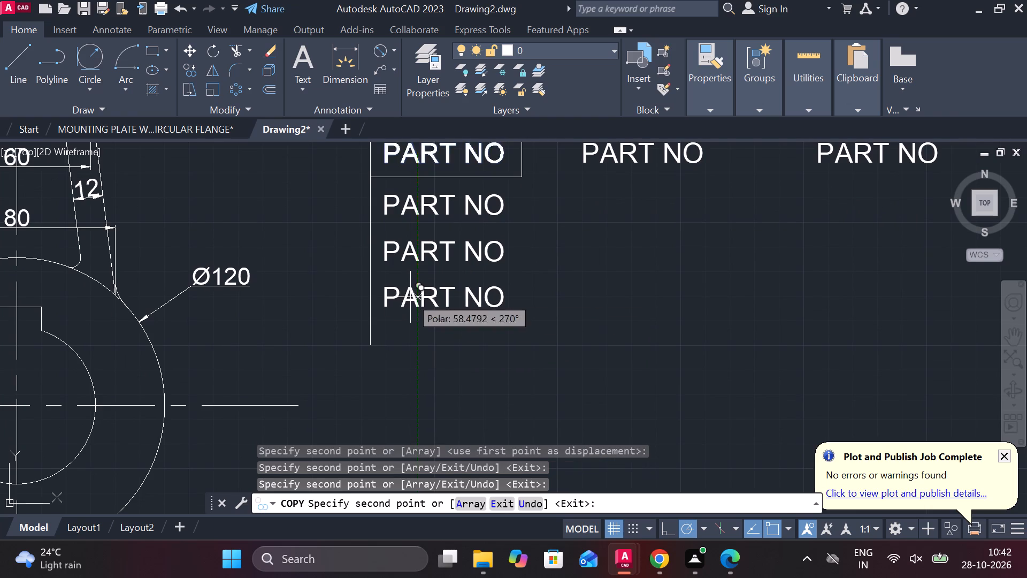
left_click(415, 342)
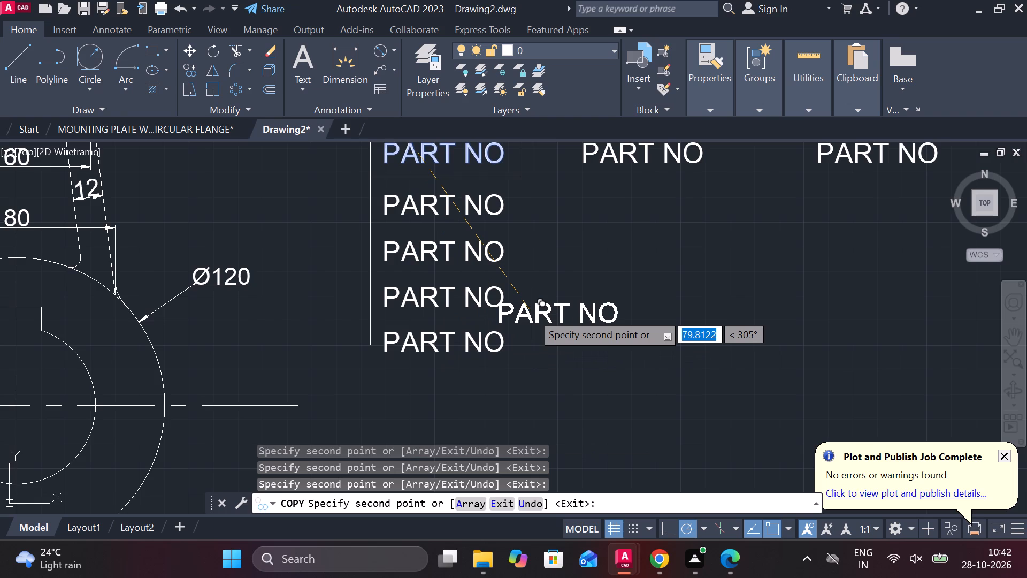
key("Escape")
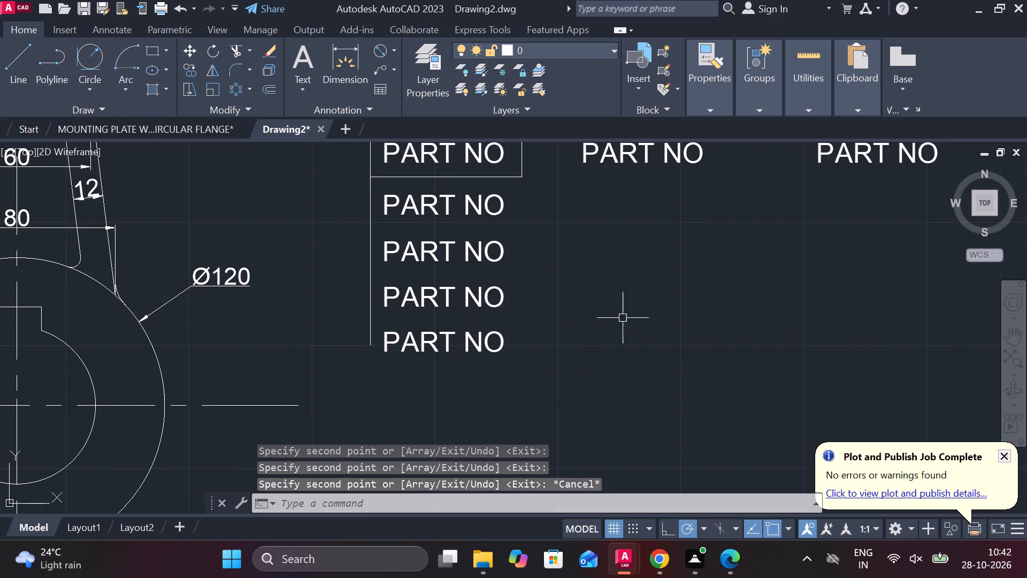
Stretch the lower end of the parts list's left border to just below the last PART NO row.
left_click(369, 306)
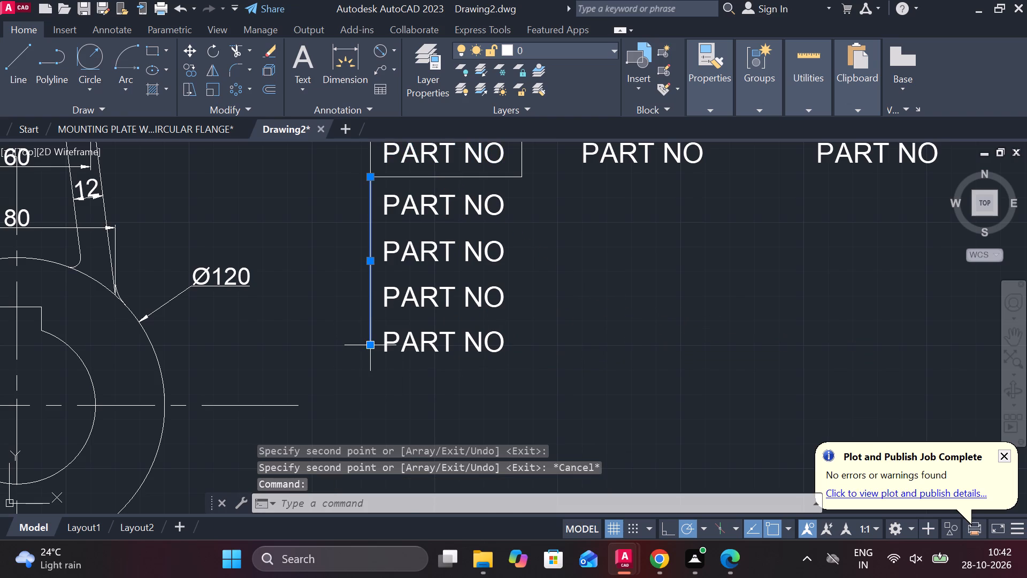
left_click(372, 345)
left_click(369, 371)
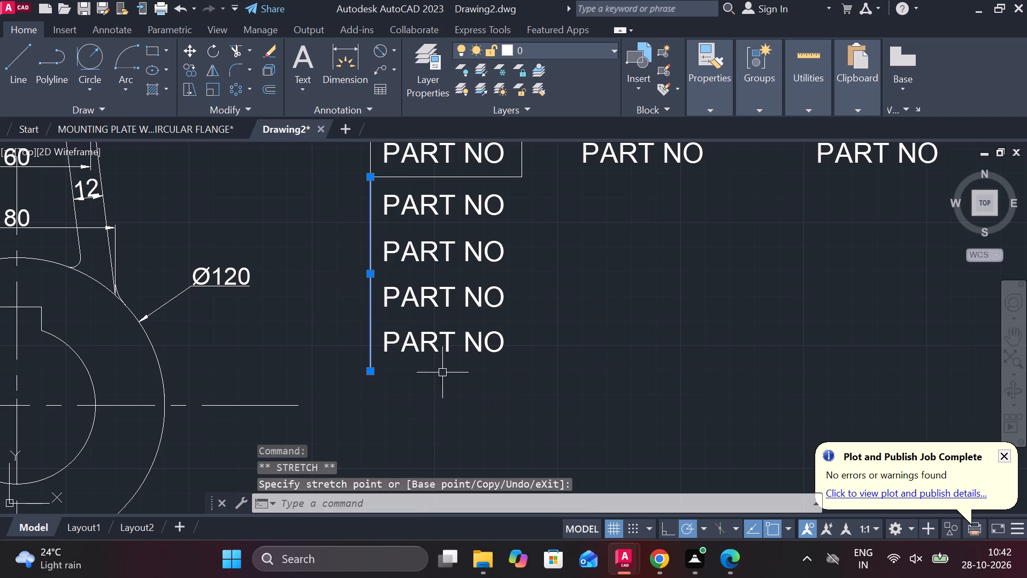
key("Escape")
Draw a horizontal line about 366 units long from the left border's lower end as the parts list's bottom border.
key("l")
key("Return")
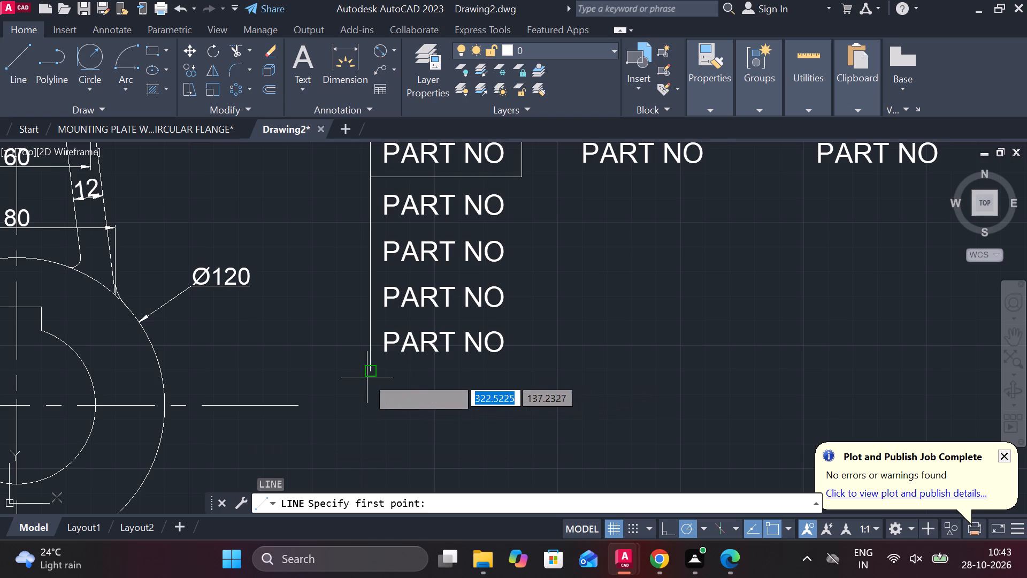
left_click(366, 376)
scroll(586, 383, "down", 3)
middle_click_drag(586, 383, 547, 385)
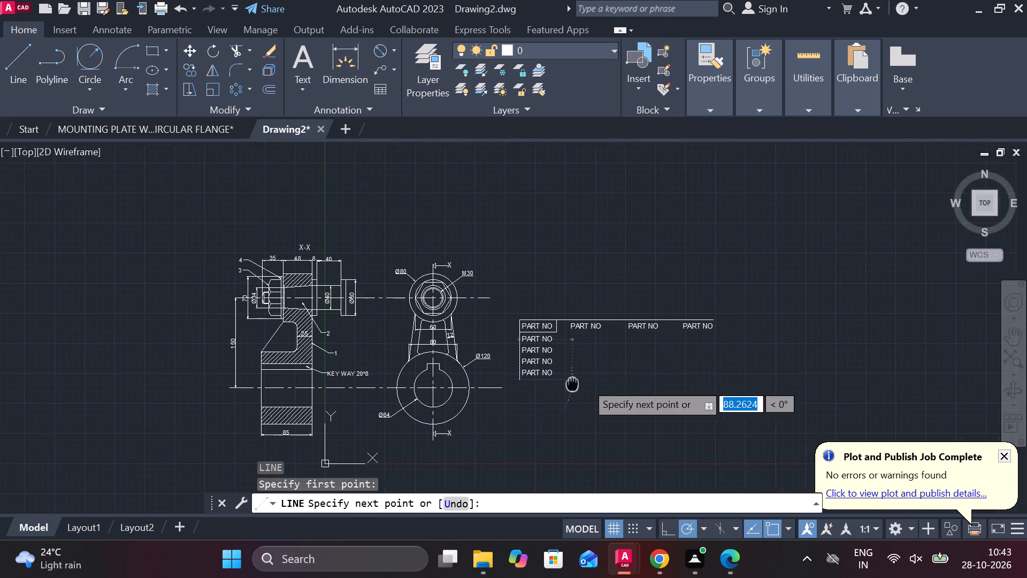
middle_click_drag(547, 385, 535, 385)
scroll(692, 384, "up", 3)
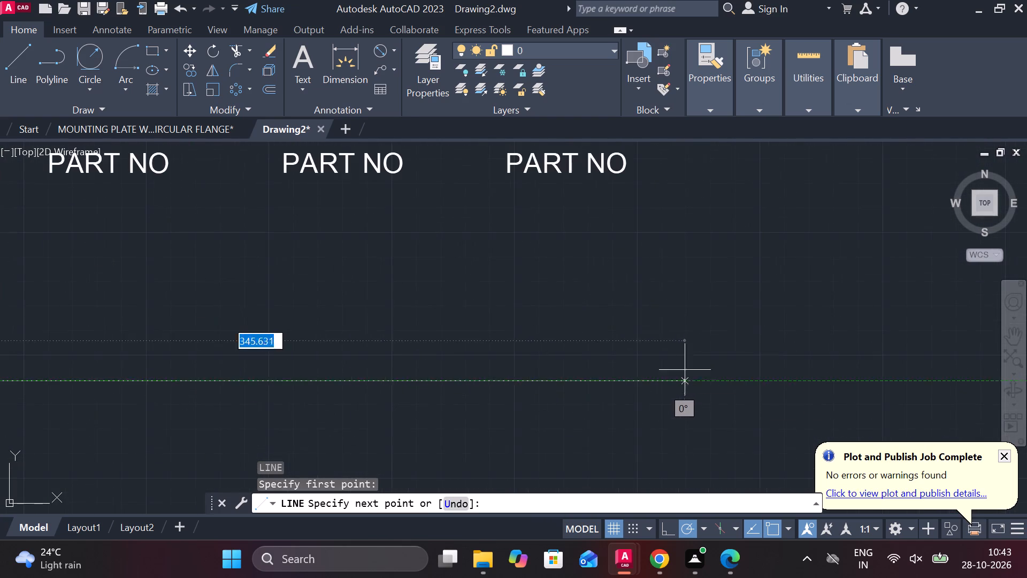
scroll(656, 298, "down", 2)
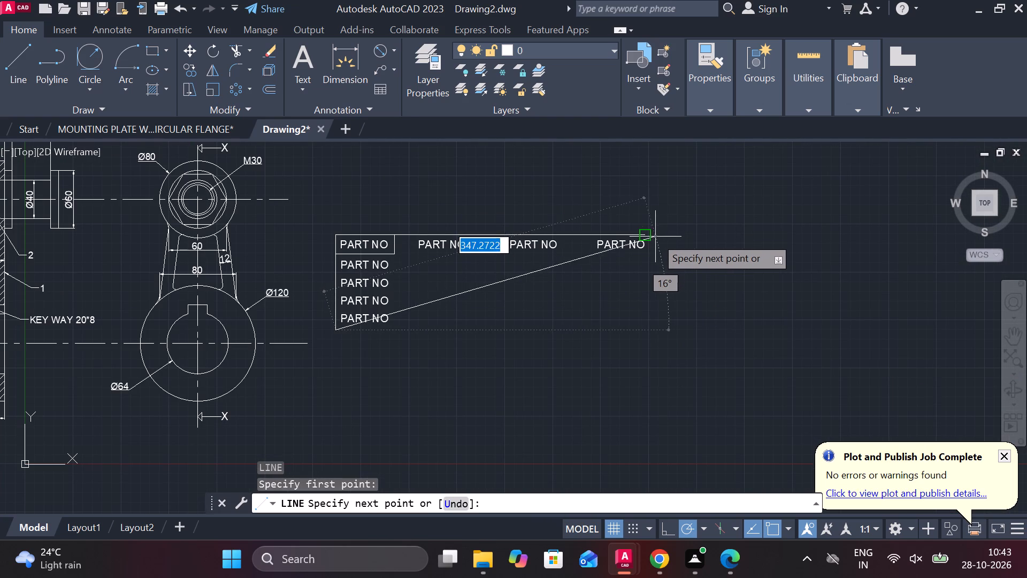
scroll(655, 237, "up", 2)
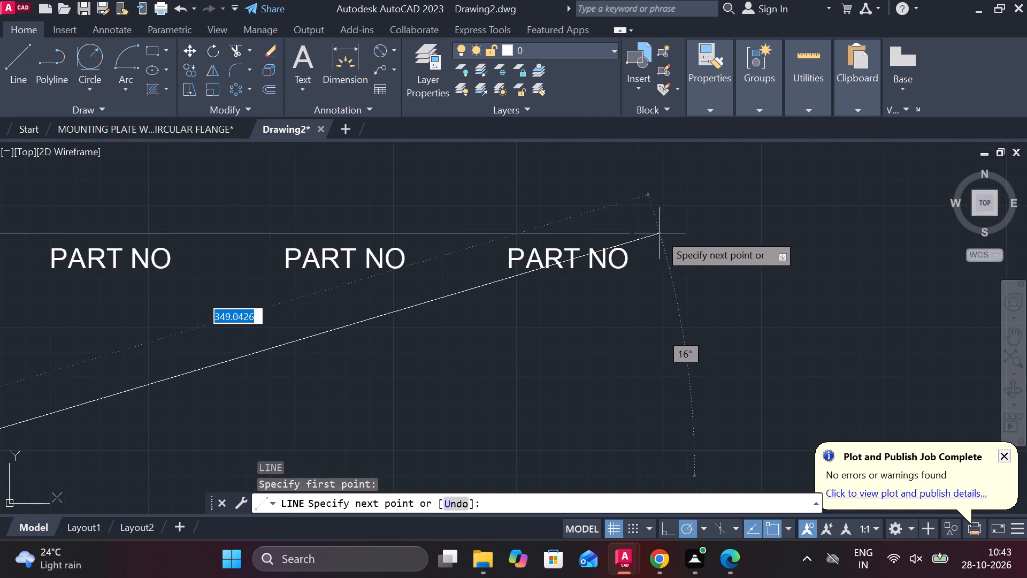
middle_click_drag(686, 358, 664, 263)
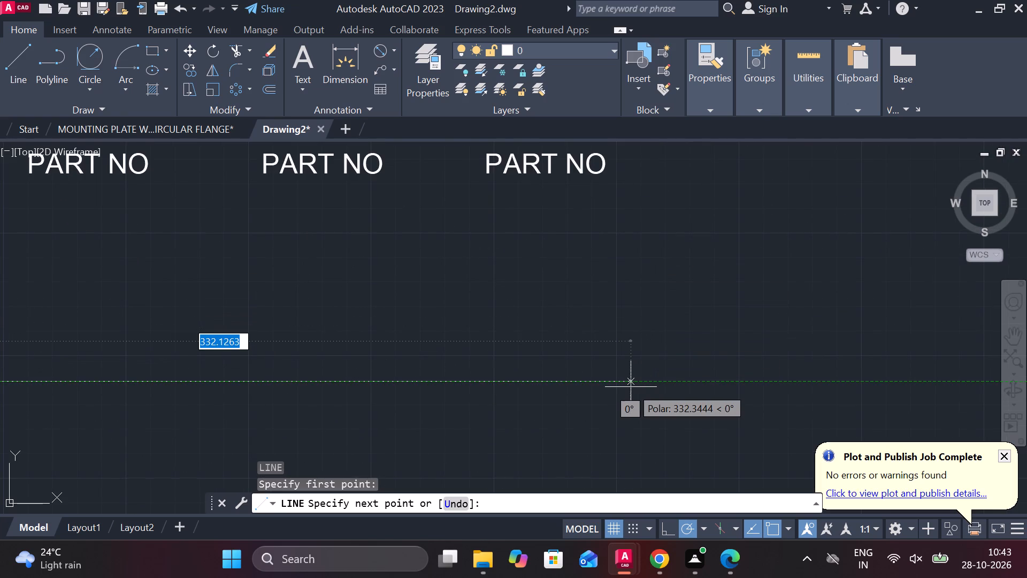
left_click(622, 346)
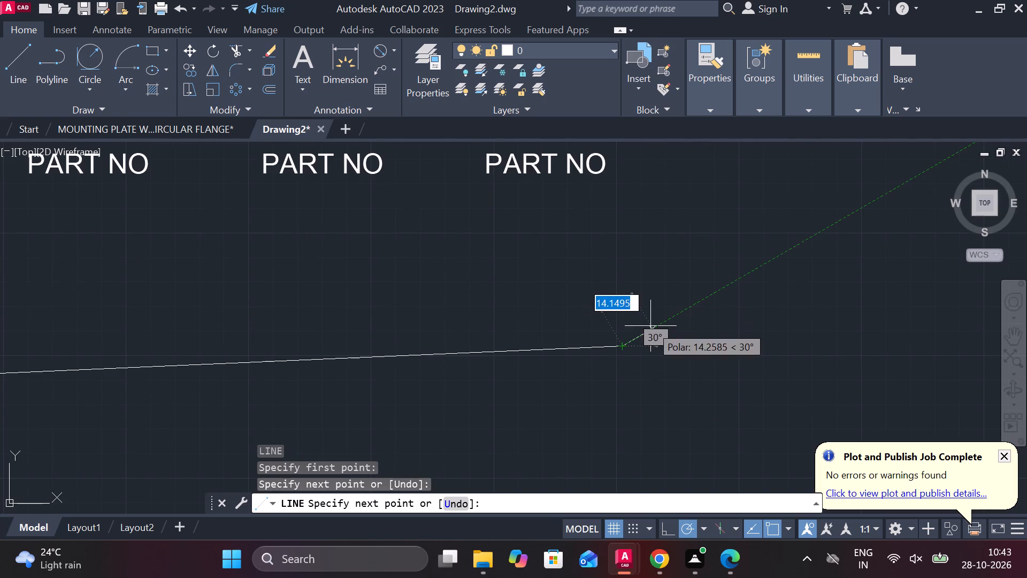
key("ctrl+z")
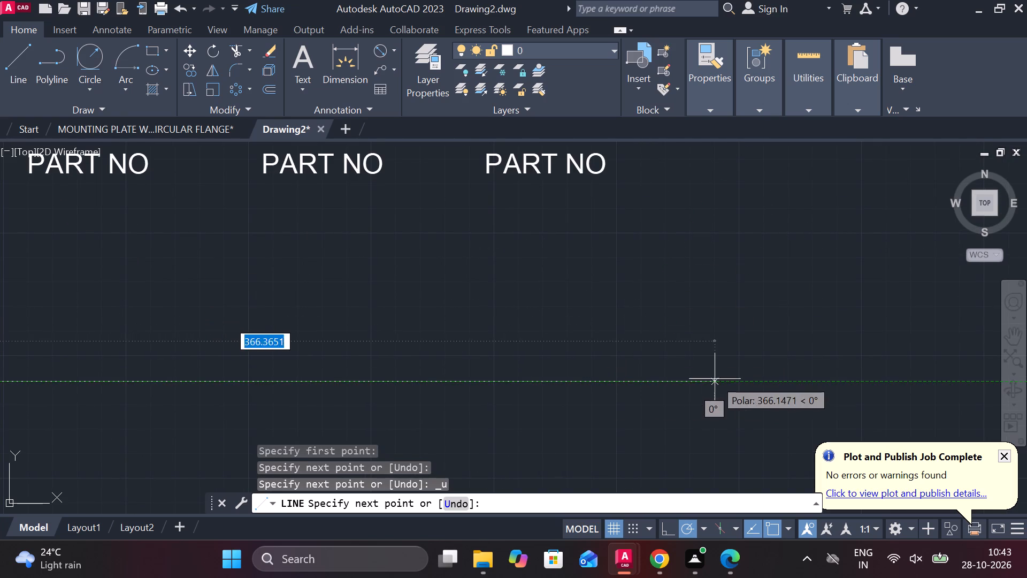
left_click(715, 379)
key("Escape")
Draw a vertical line from the top border's free end down to the bottom border as the parts list's right border.
middle_click_drag(665, 307, 667, 384)
key("space")
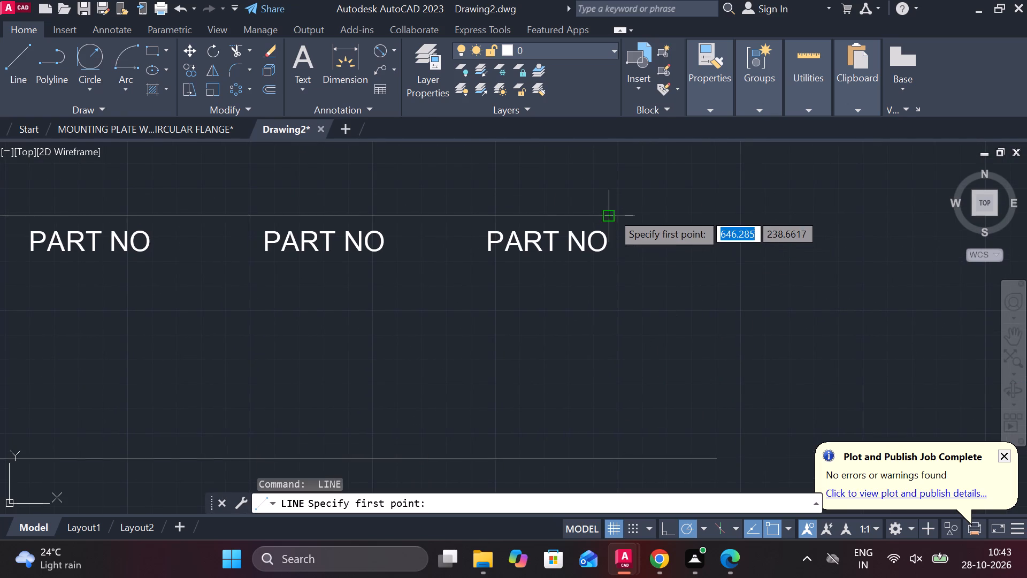
left_click(612, 212)
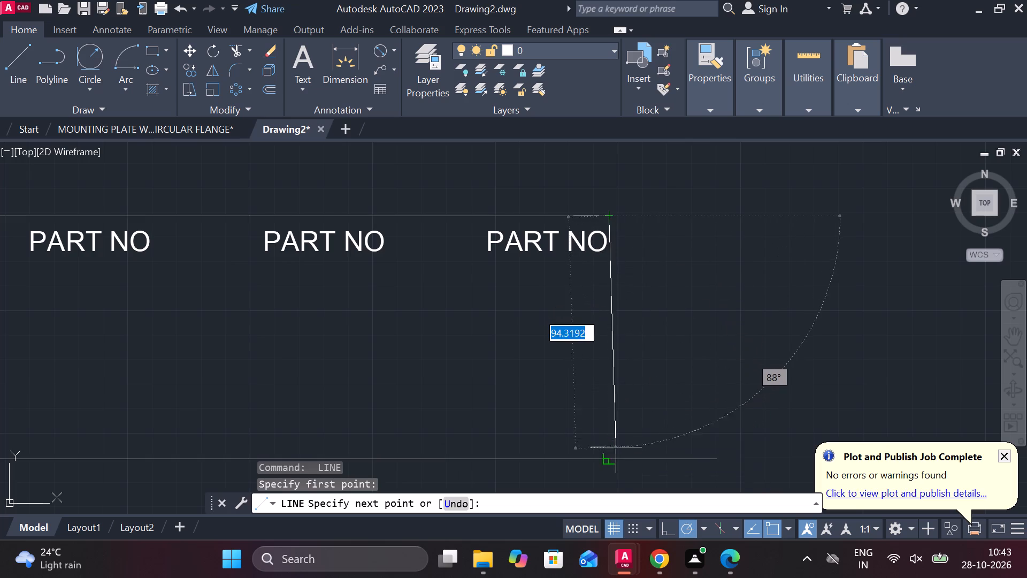
left_click(610, 462)
key("Escape")
Trim the part of the bottom border that overhangs beyond the parts list's right border.
middle_click_drag(656, 408, 655, 408)
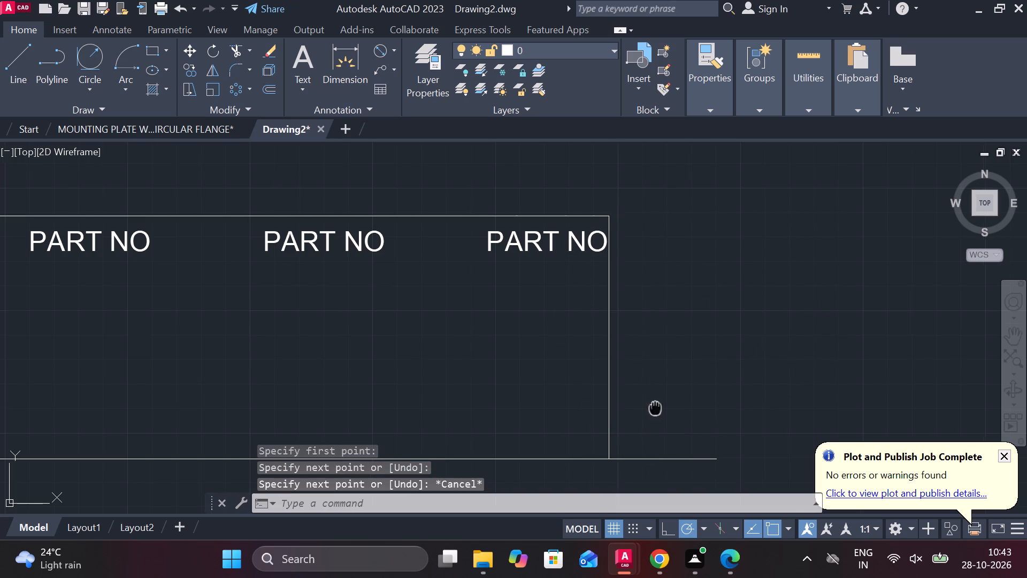
middle_click_drag(655, 408, 627, 352)
type("TR")
key("space")
left_click_drag(630, 347, 638, 426)
scroll(642, 362, "down", 1)
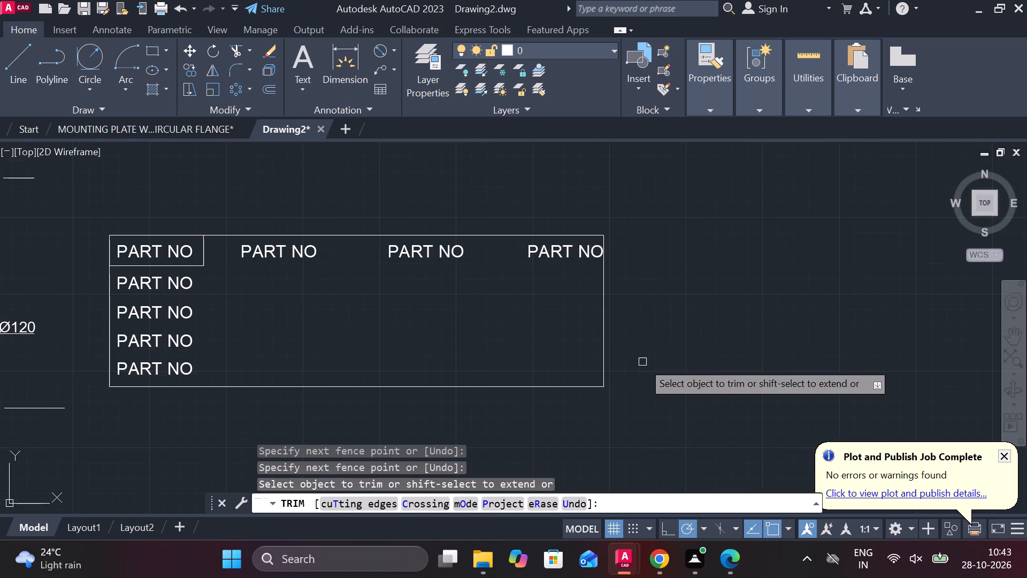
middle_click_drag(659, 337, 733, 378)
key("Escape")
Move the last header PART NO text about 4.9 units horizontally away from the right border.
left_click(646, 301)
scroll(645, 300, "up", 2)
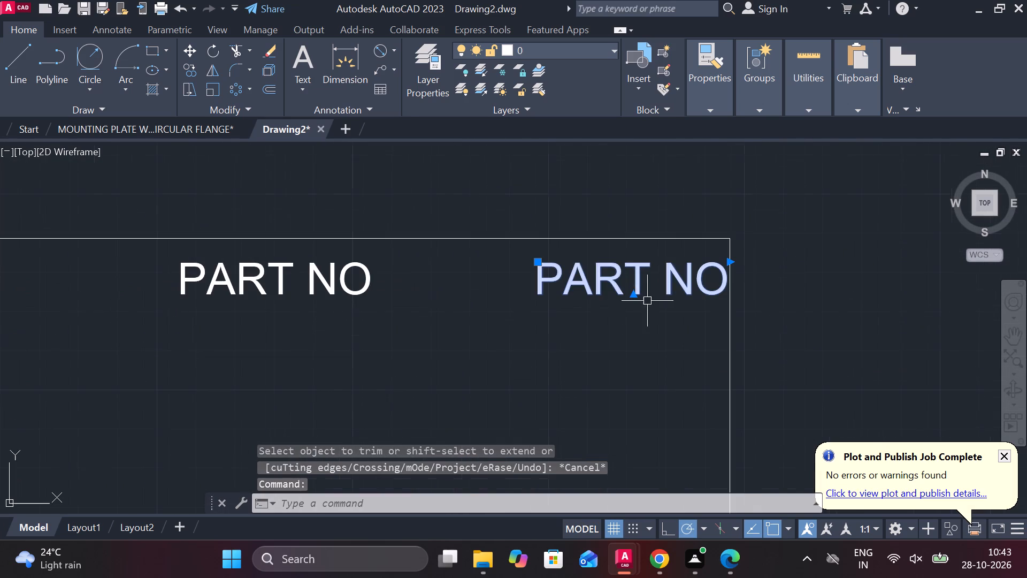
left_click(541, 263)
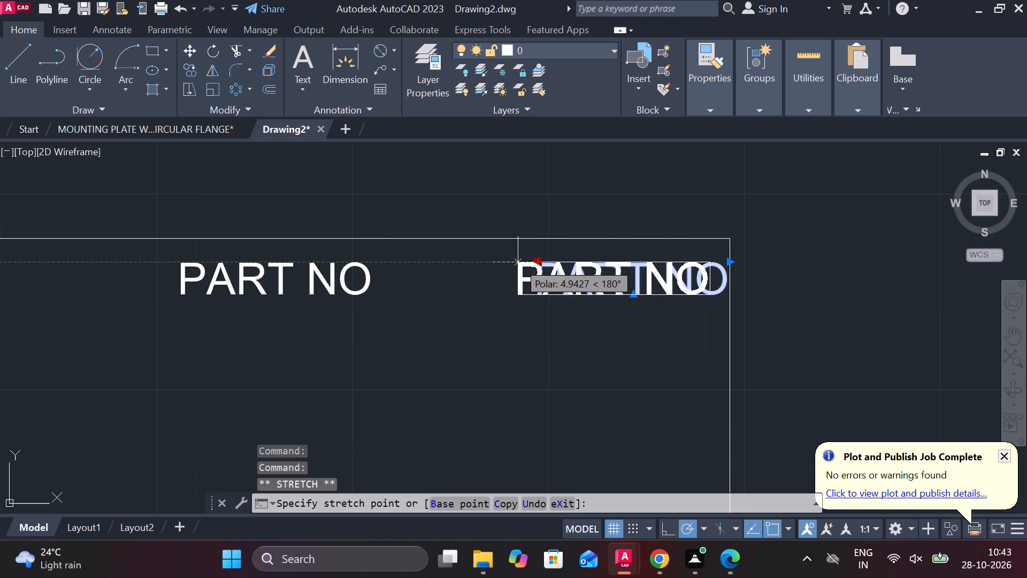
left_click(518, 262)
key("Escape")
Extend the vertical line beside the first PART NO header cell down to the bottom border.
scroll(636, 276, "down", 2)
middle_click_drag(359, 302, 436, 312)
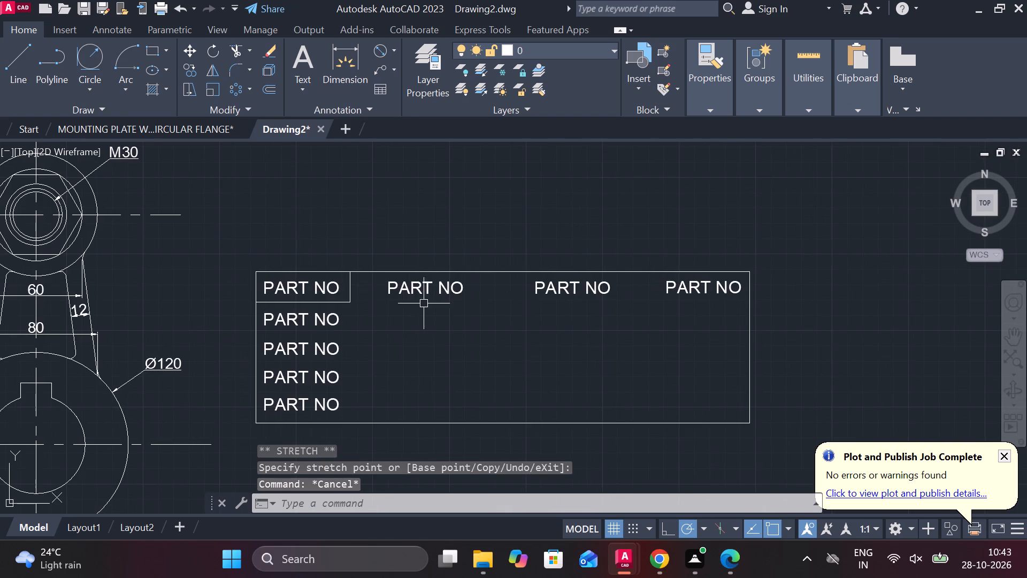
type("EX")
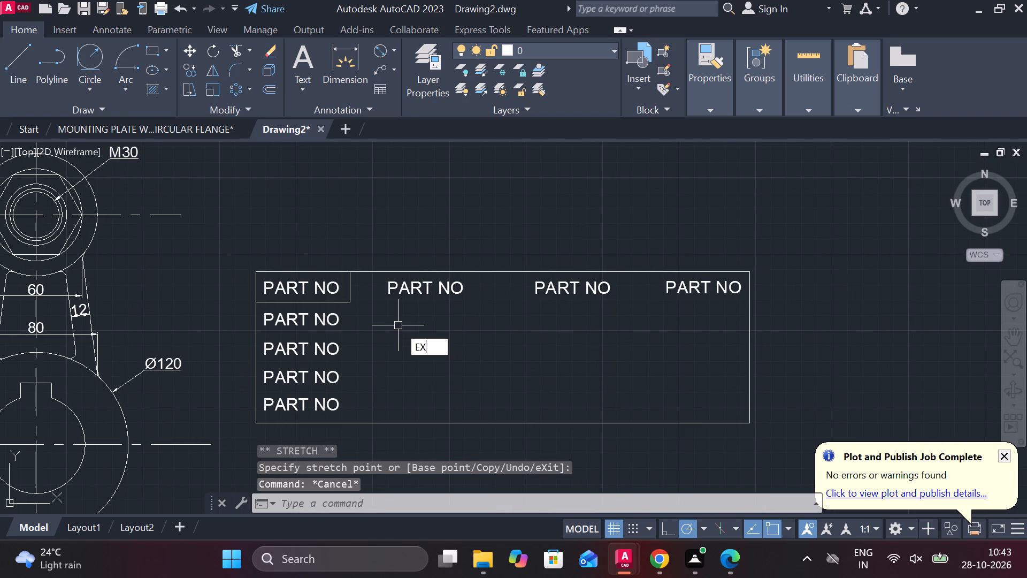
key("space")
left_click(354, 290)
key("Escape")
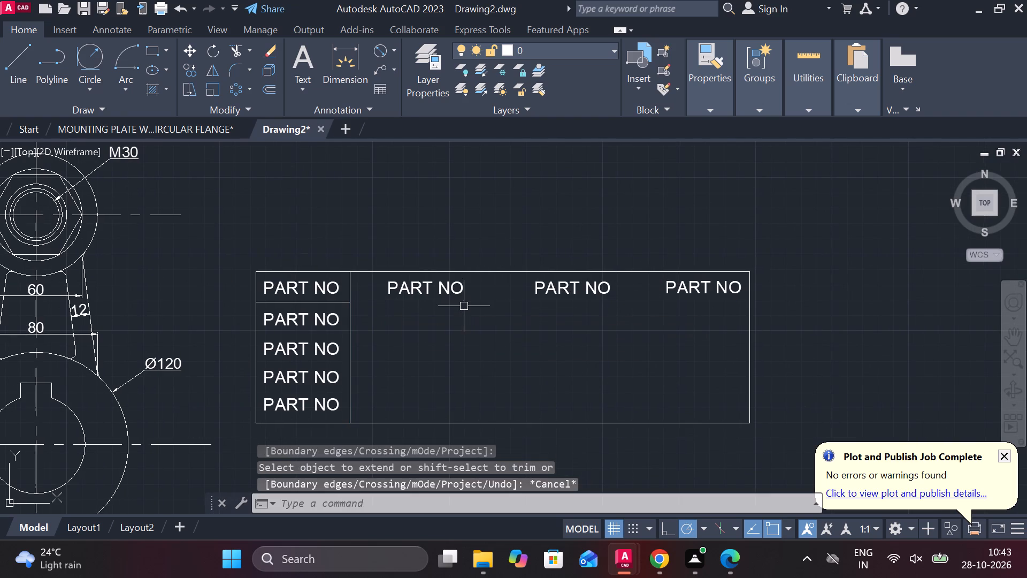
Draw a horizontal row line about 367 units long from the left border, below the first PART NO row under the header.
key("l")
key("Return")
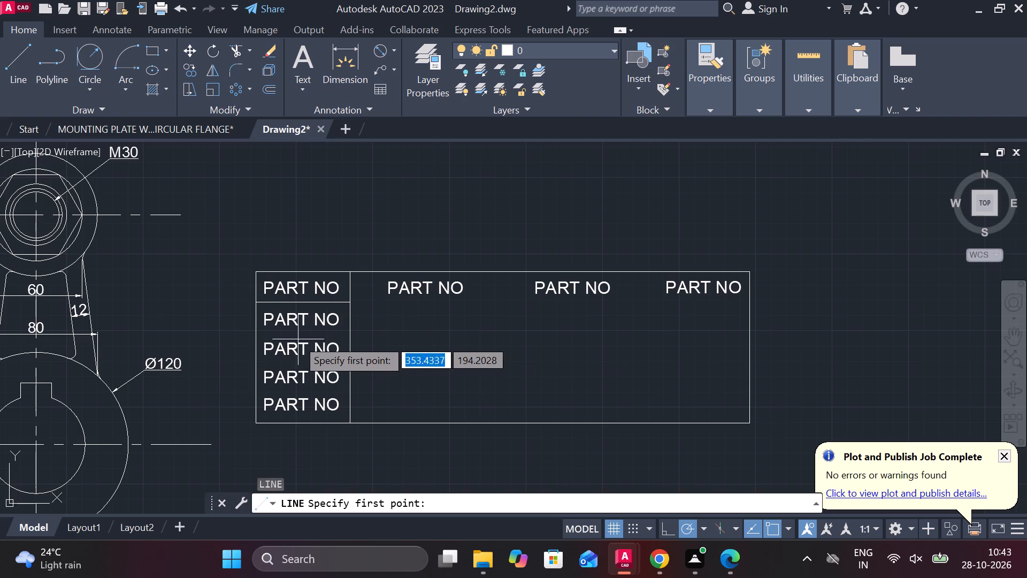
middle_click_drag(267, 334, 516, 349)
scroll(505, 333, "up", 2)
middle_click_drag(550, 374, 547, 374)
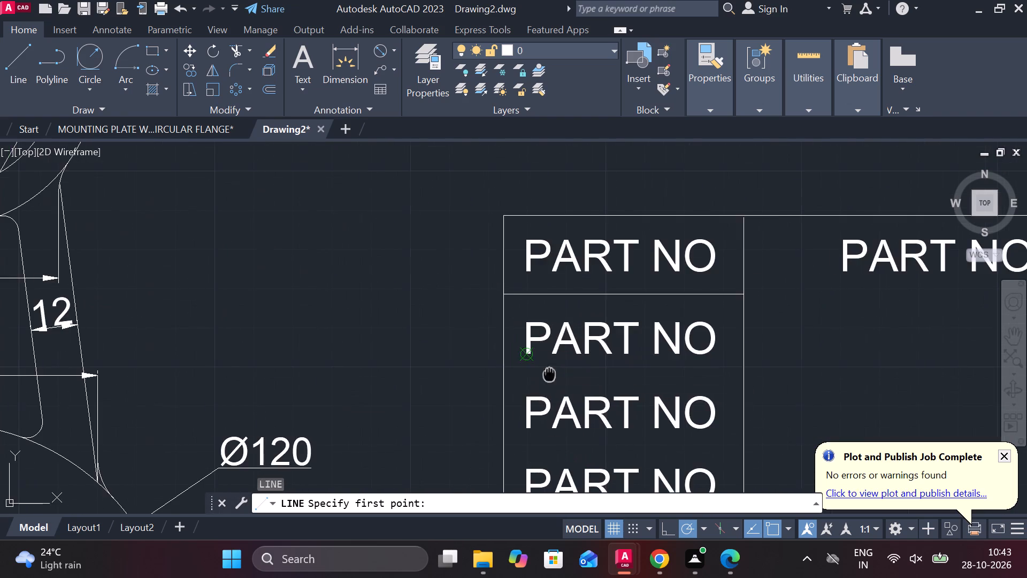
middle_click_drag(547, 374, 448, 324)
left_click(400, 322)
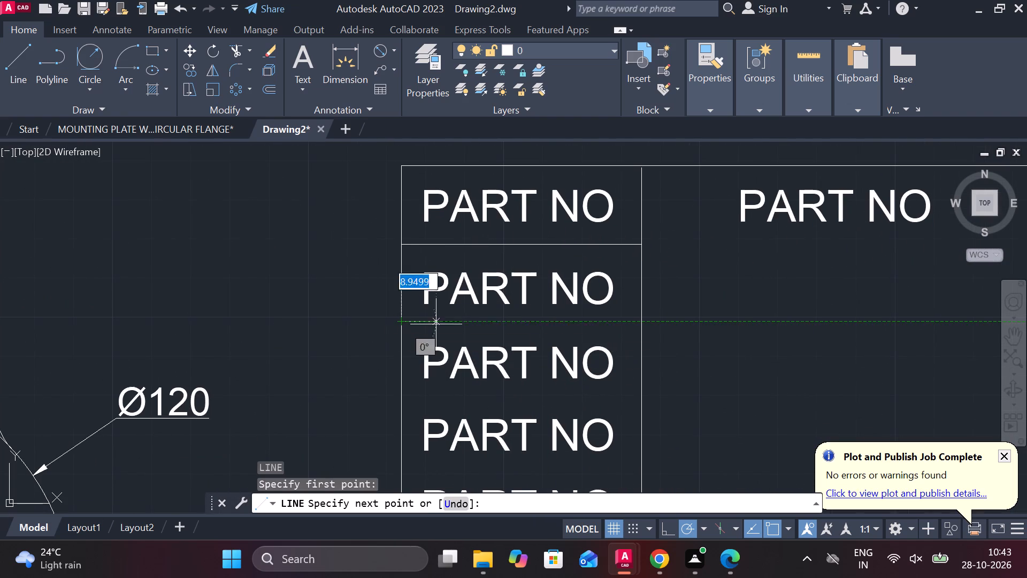
scroll(605, 323, "down", 1)
middle_click_drag(623, 326, 387, 303)
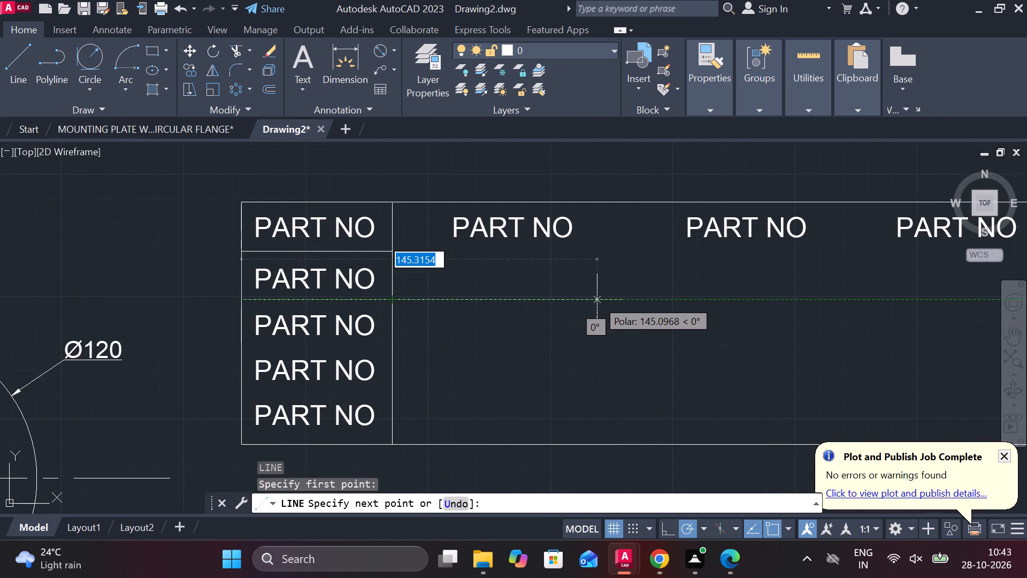
scroll(597, 300, "down", 2)
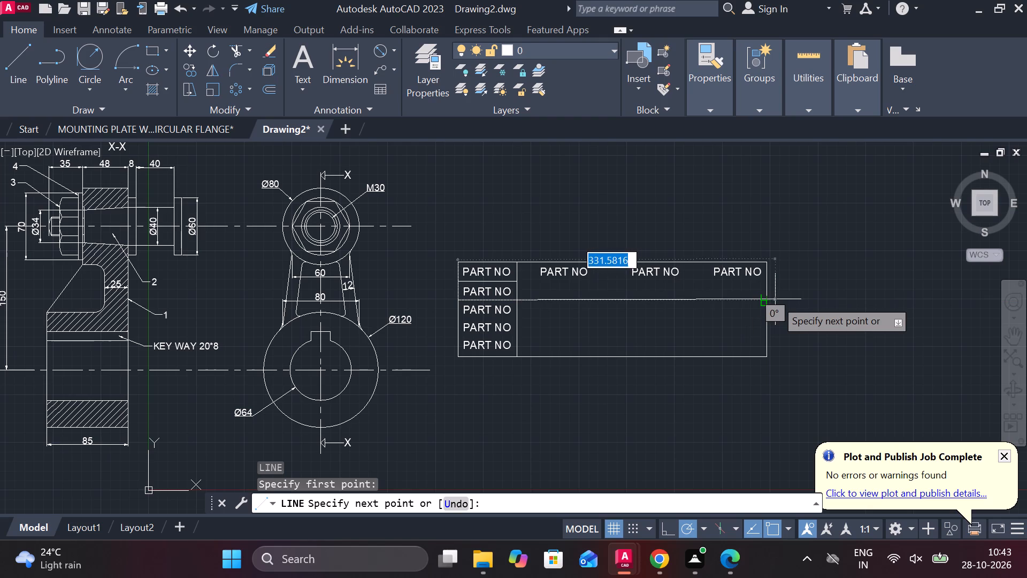
left_click(810, 297)
key("Escape")
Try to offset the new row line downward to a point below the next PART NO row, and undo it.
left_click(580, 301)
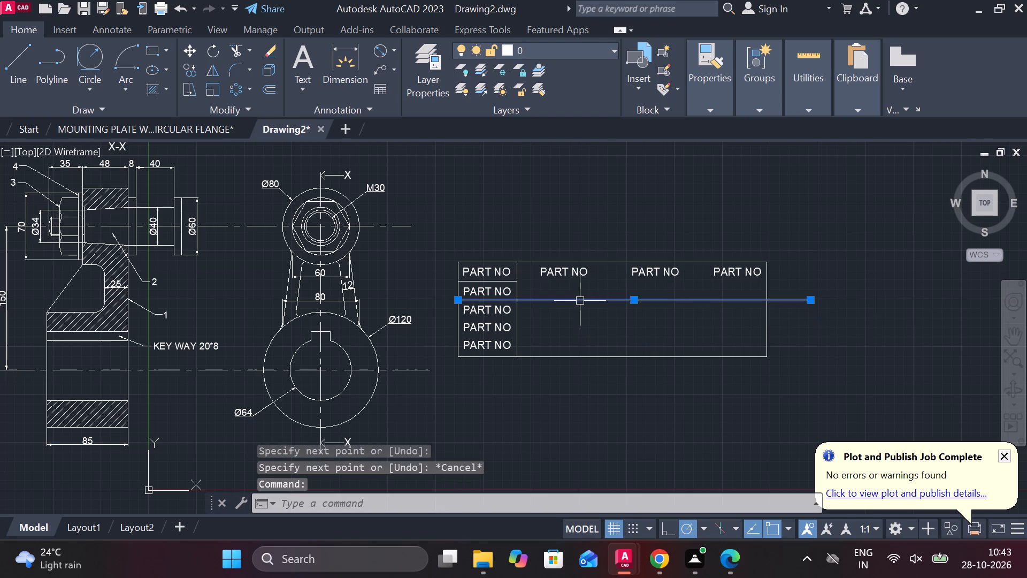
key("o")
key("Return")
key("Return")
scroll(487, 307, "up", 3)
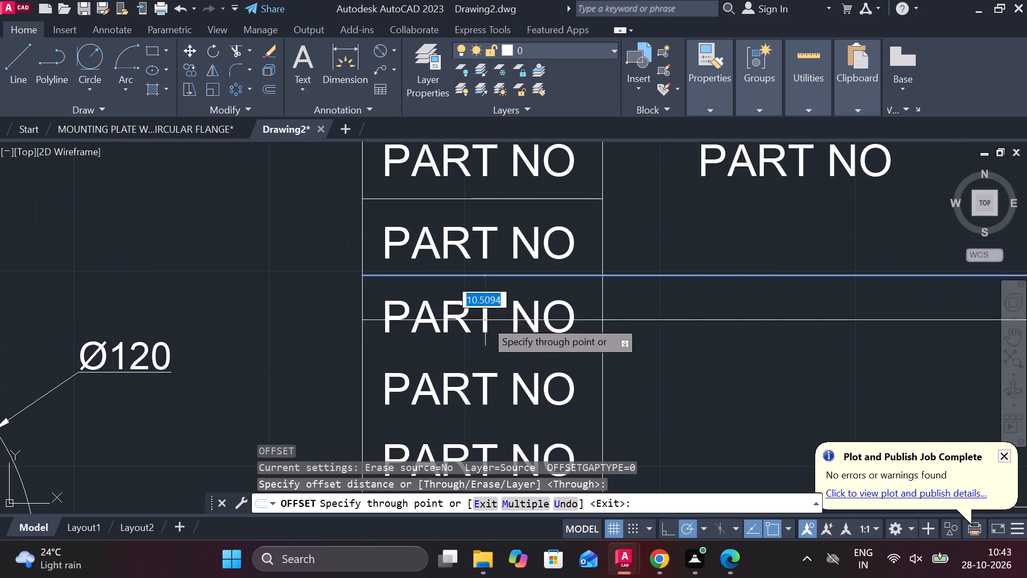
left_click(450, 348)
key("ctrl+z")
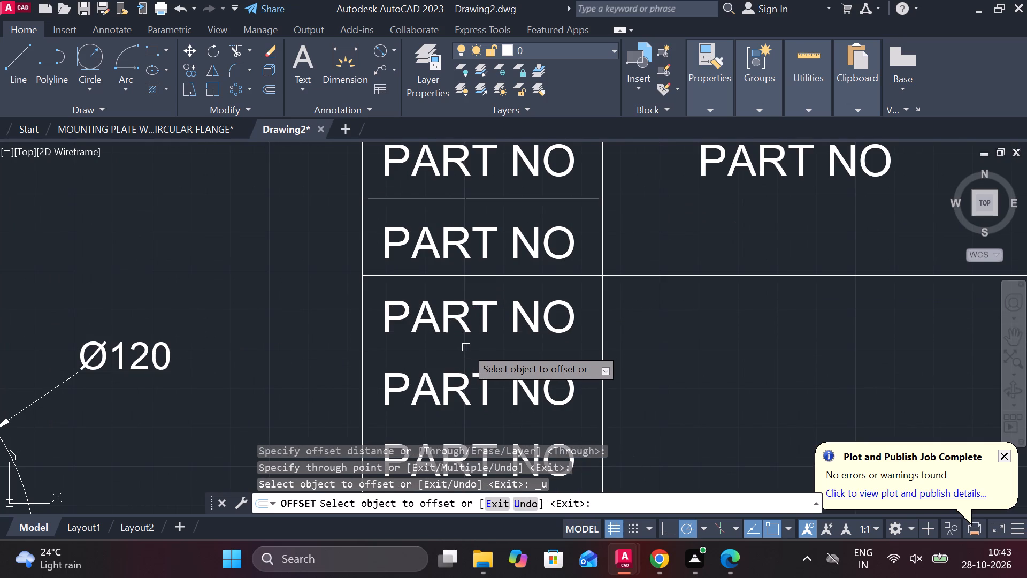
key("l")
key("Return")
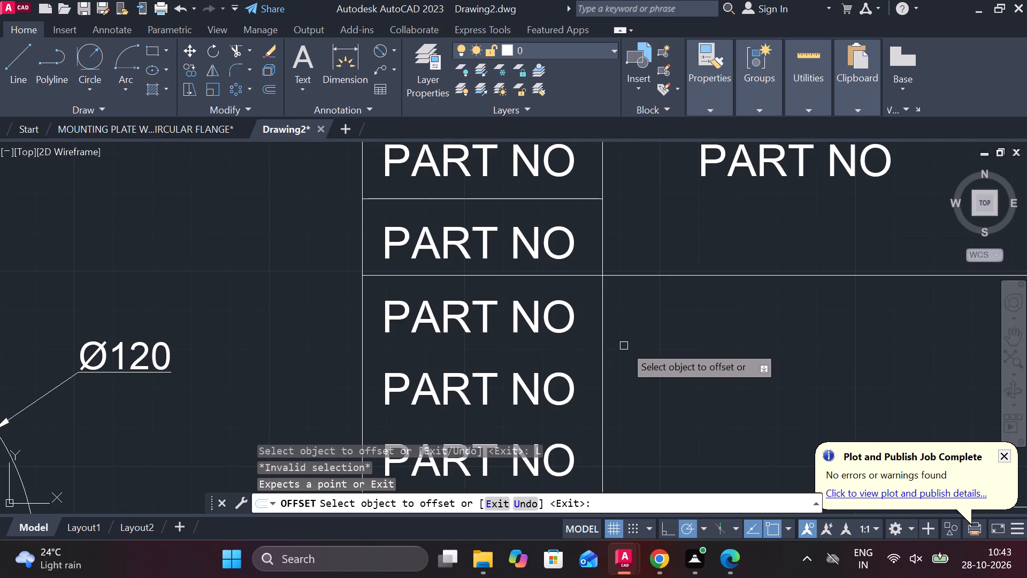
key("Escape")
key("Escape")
Draw a horizontal row line from the left border past the right border, below the second PART NO row under the header.
key("l")
key("Return")
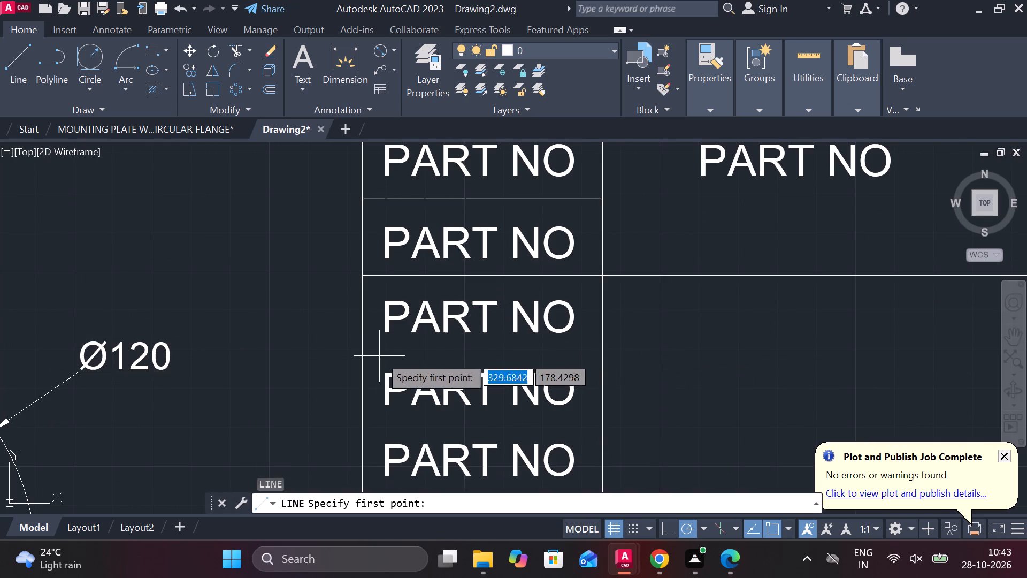
left_click(365, 355)
scroll(670, 354, "down", 1)
middle_click_drag(722, 352, 495, 318)
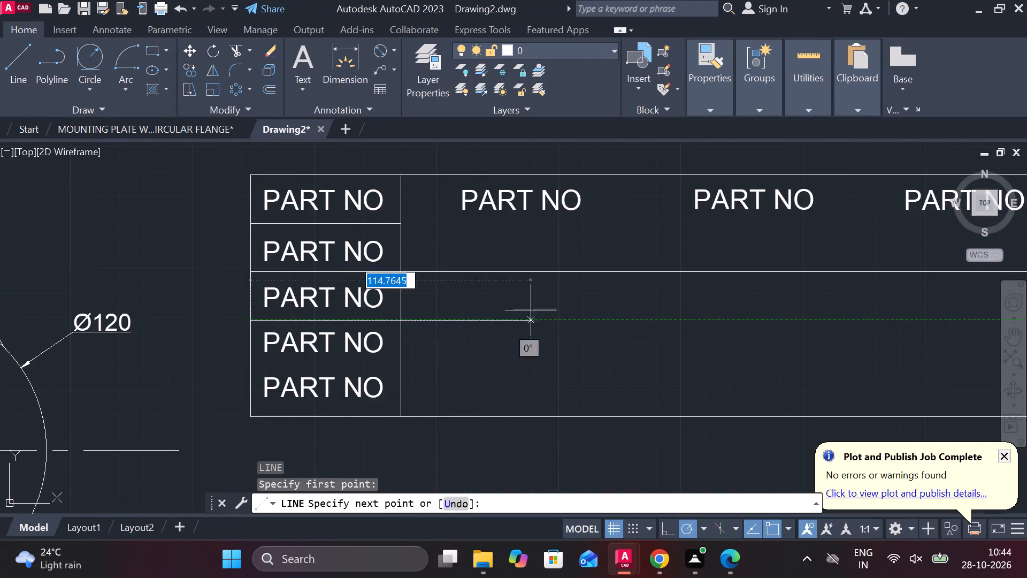
scroll(722, 298, "down", 2)
left_click(880, 300)
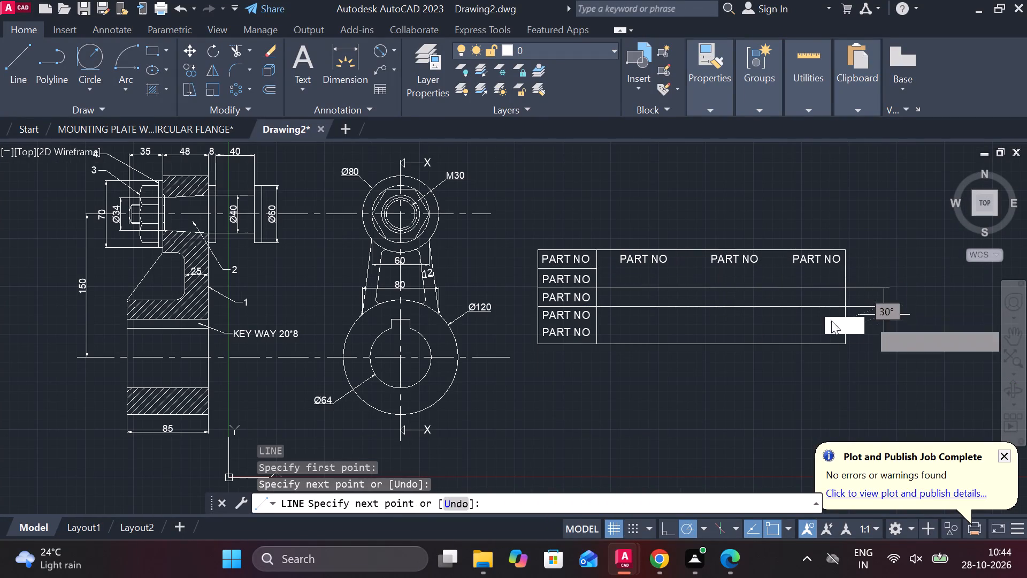
key("Escape")
Draw a horizontal row line from the left border past the right border, between the last two PART NO rows.
key("space")
scroll(555, 329, "up", 2)
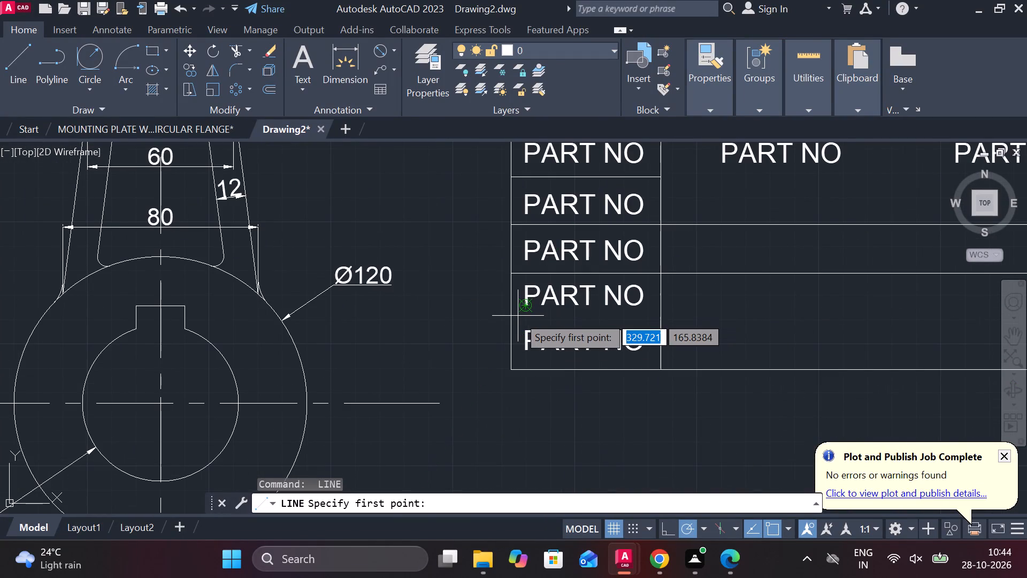
scroll(518, 316, "up", 2)
left_click(508, 322)
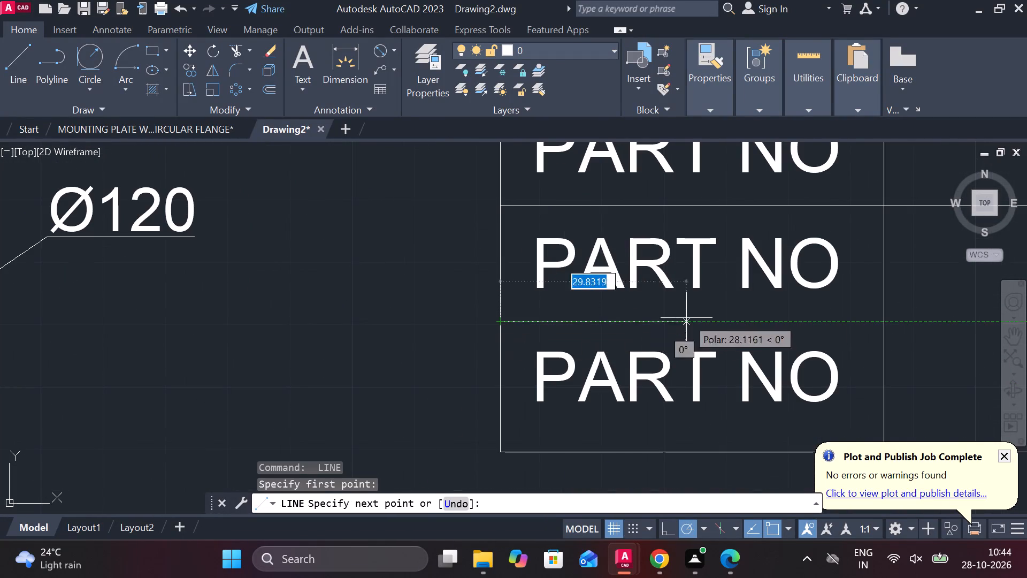
scroll(776, 314, "down", 2)
middle_click_drag(780, 314, 407, 328)
scroll(512, 340, "down", 1)
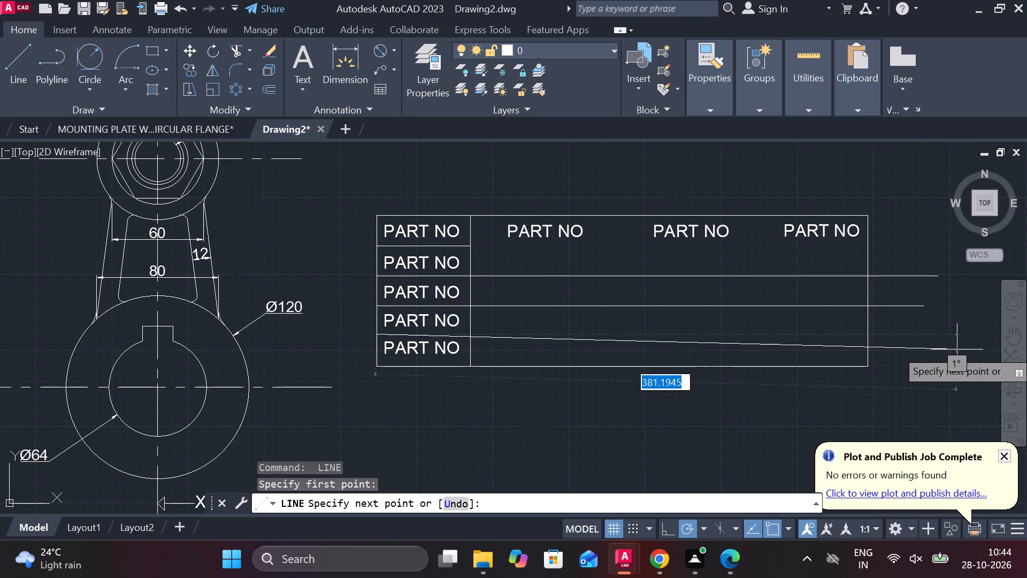
left_click(937, 335)
key("Escape")
Trim the three row lines where they overhang beyond the parts list's right border.
middle_click_drag(762, 362, 655, 354)
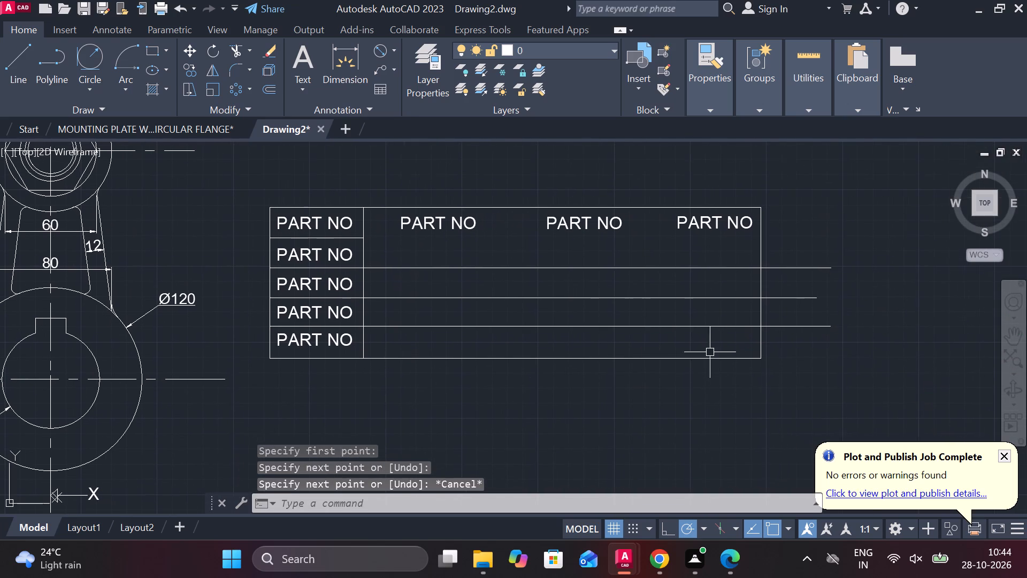
type("TR")
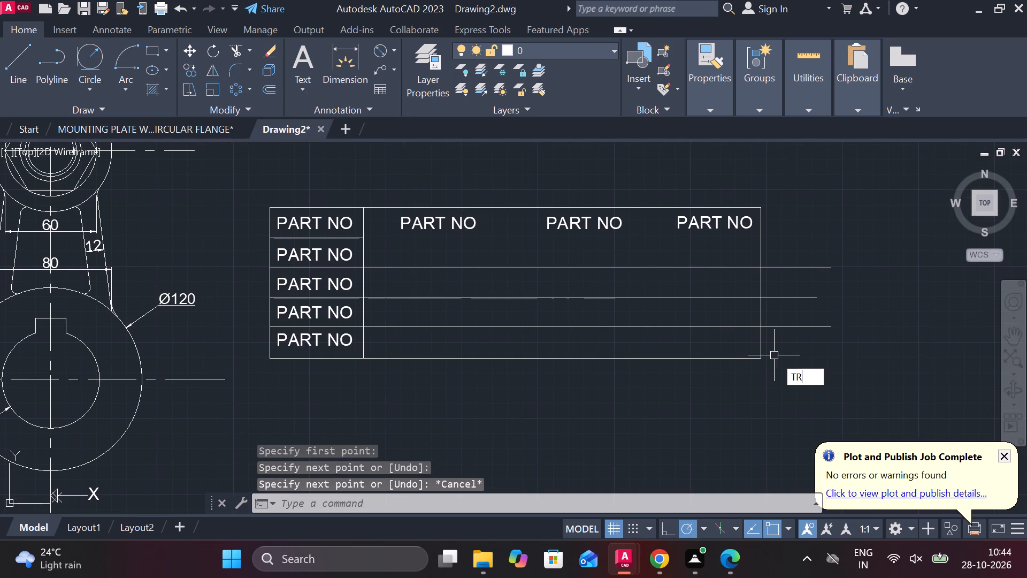
key("space")
left_click_drag(780, 231, 782, 393)
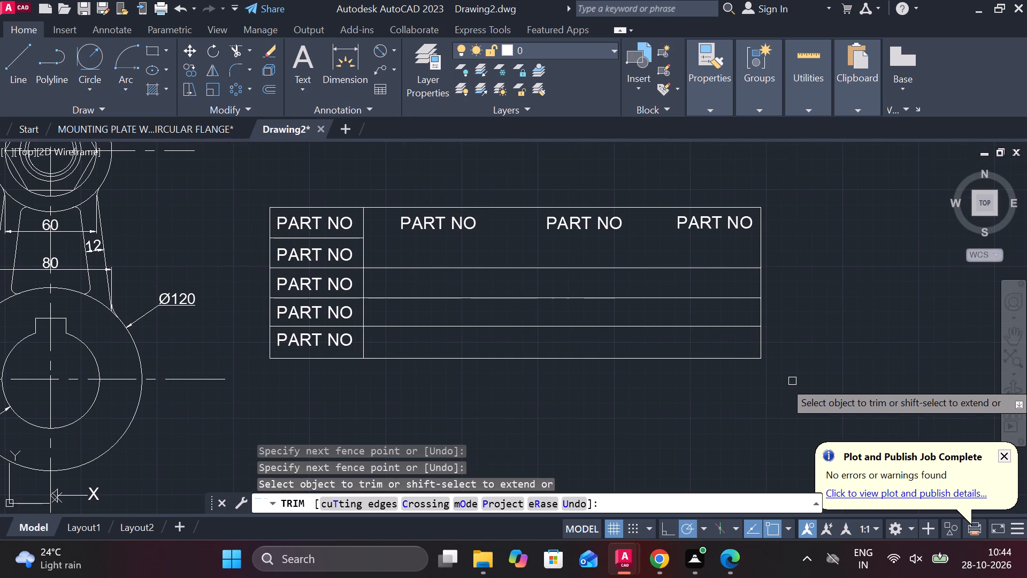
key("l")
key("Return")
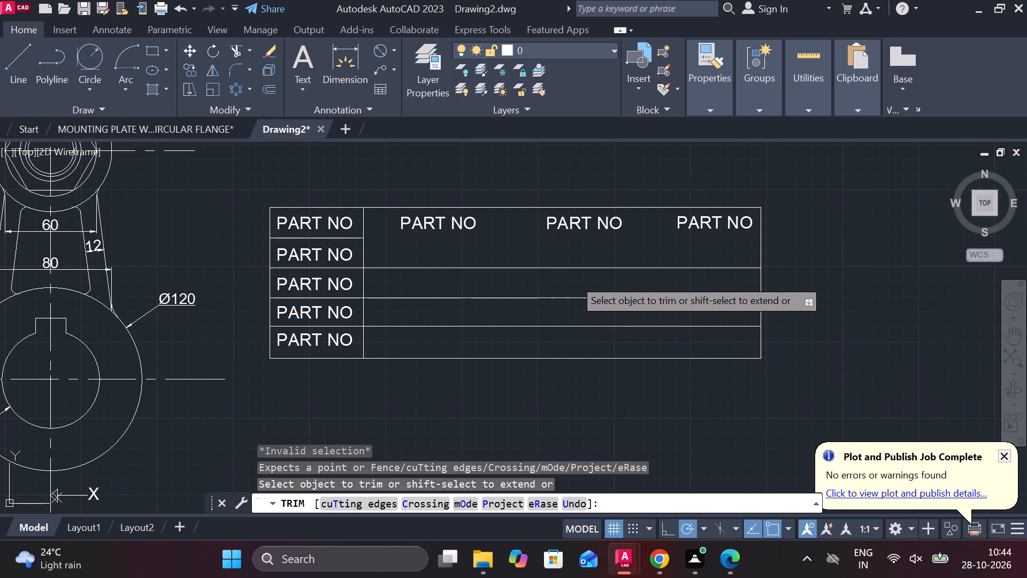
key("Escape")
Erase the four PART NO texts below the header in the parts list's first column.
middle_click_drag(365, 284, 435, 305)
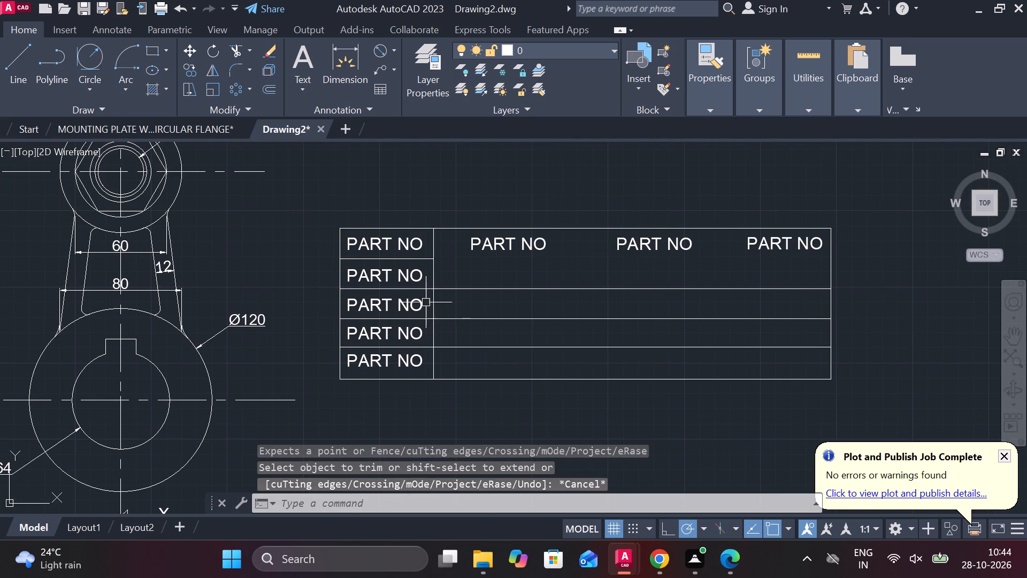
double_click(389, 276)
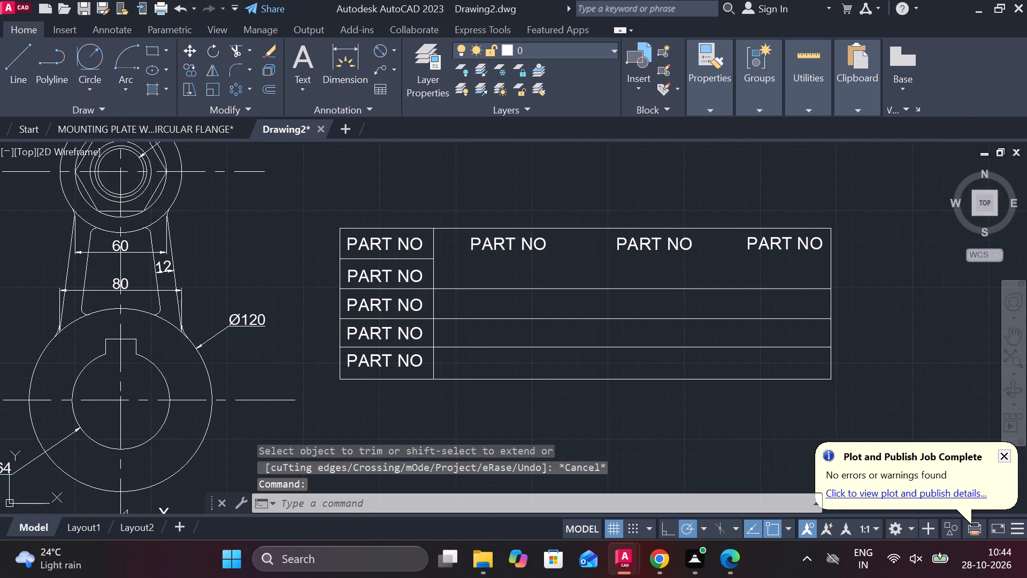
key("Right")
key("Escape")
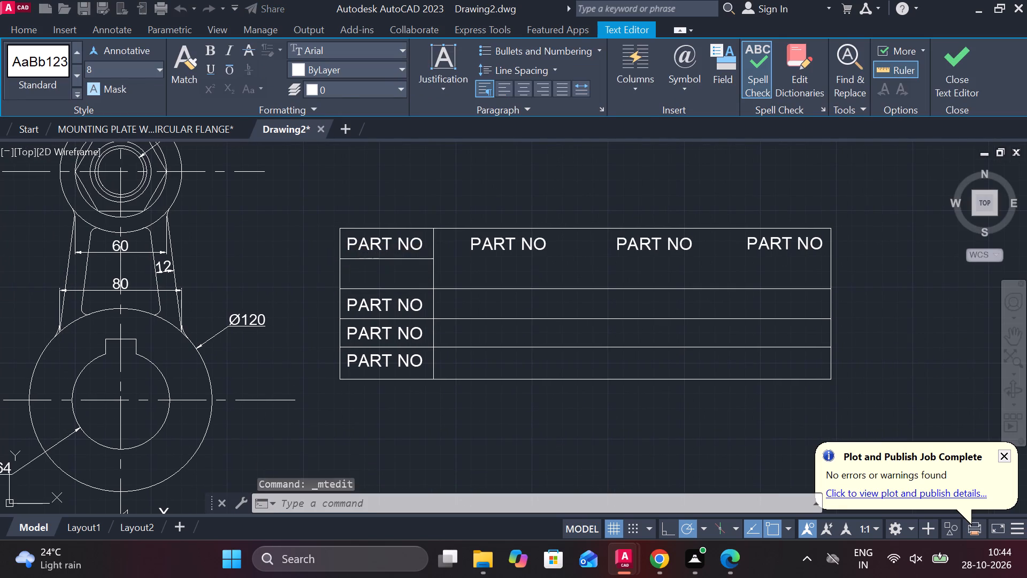
left_click(399, 303)
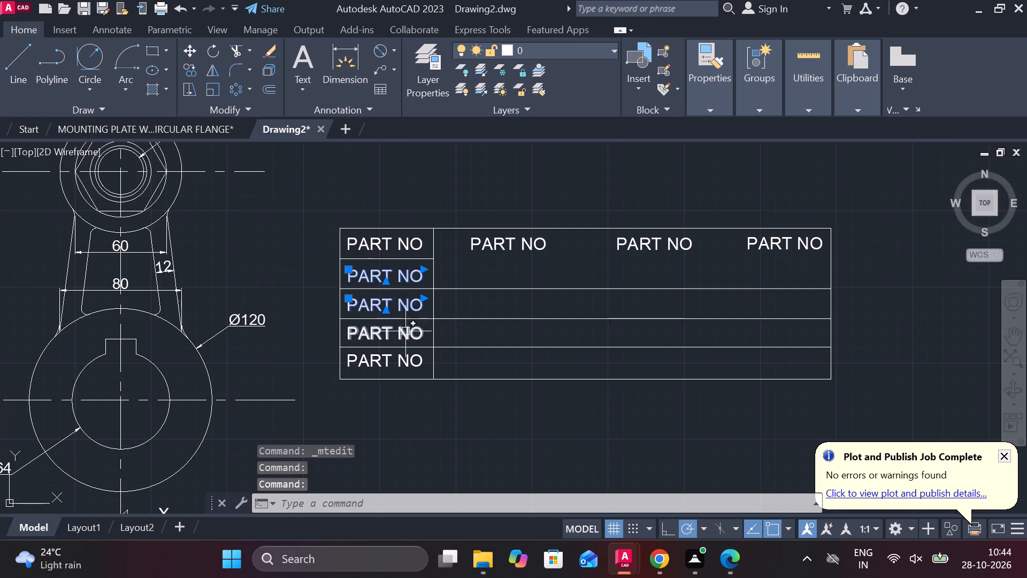
left_click(405, 332)
left_click(404, 371)
type("E")
key("space")
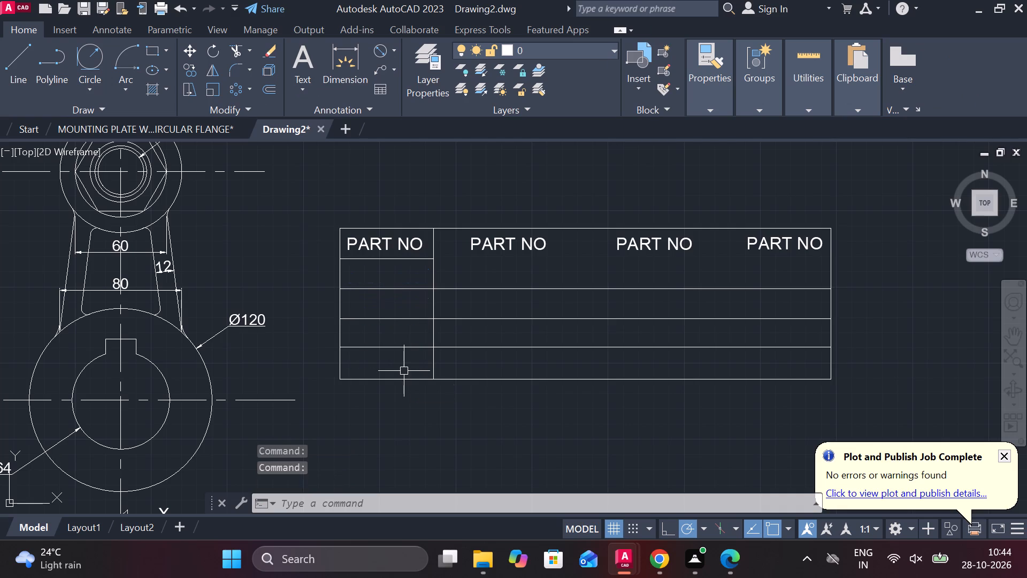
Add multiline text "1" with height 8 in the first-column cell directly below the PART NO header.
type("T")
key("space")
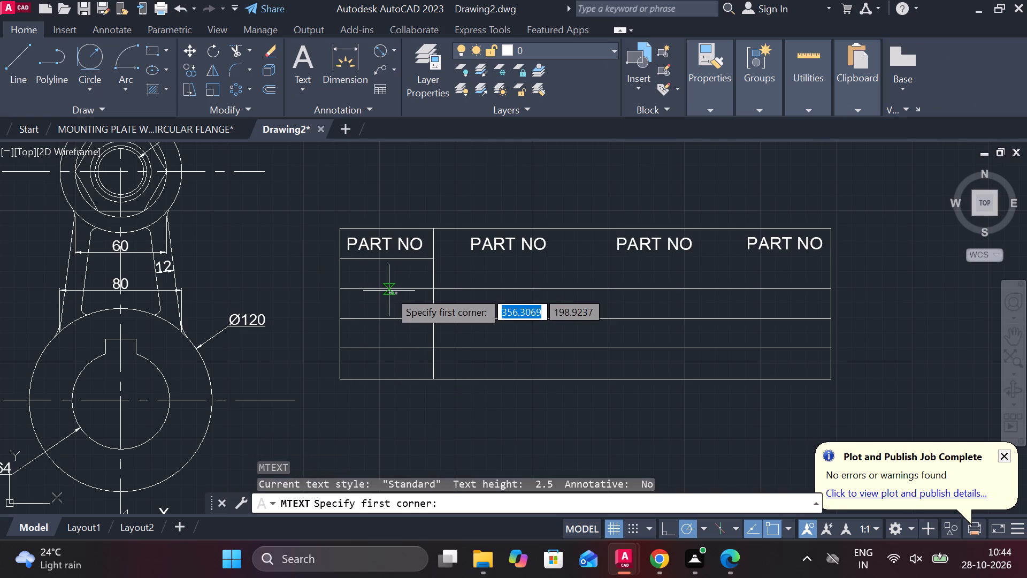
scroll(386, 279, "up", 2)
left_click(339, 245)
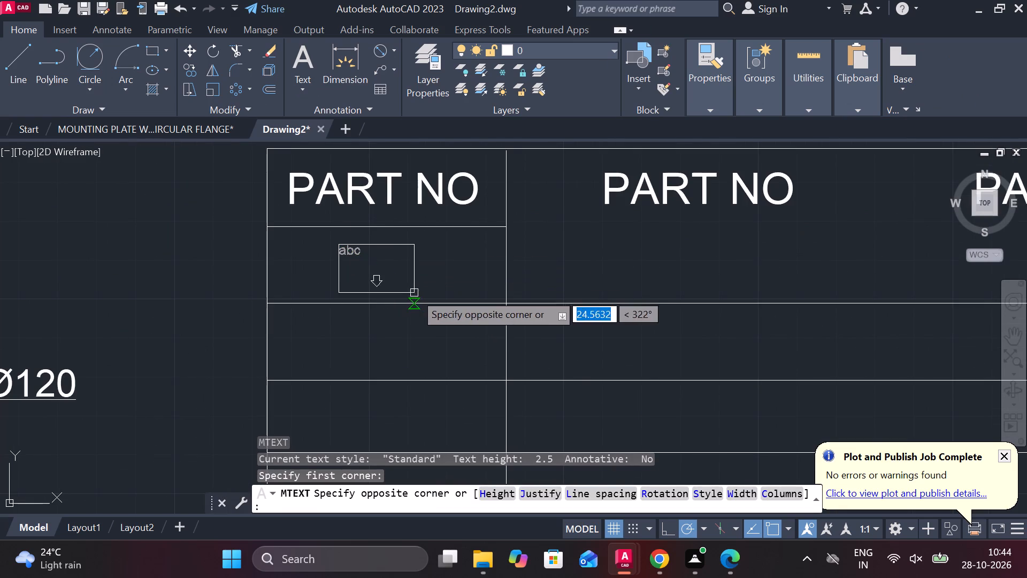
left_click(417, 290)
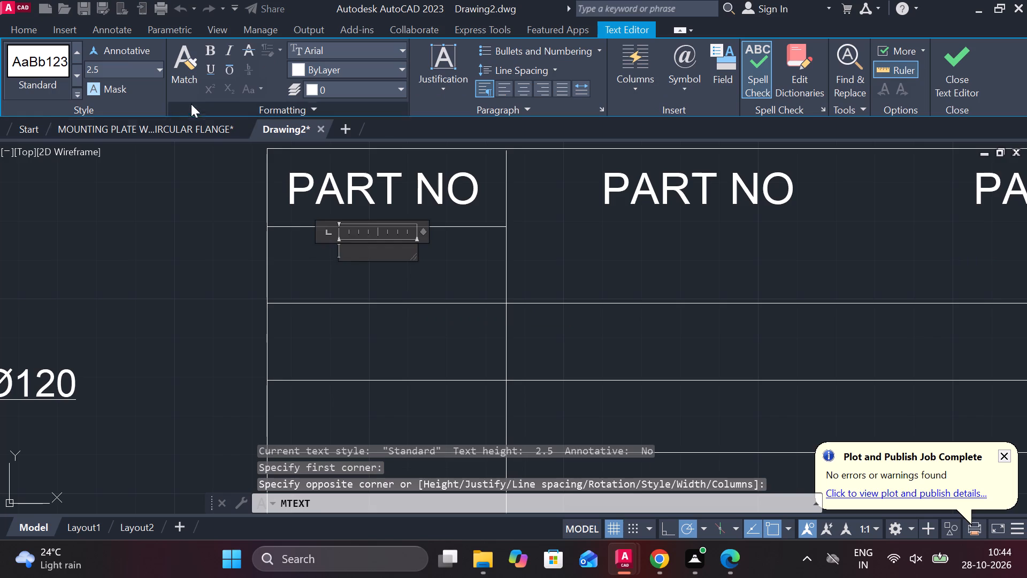
left_click(114, 67)
key("8")
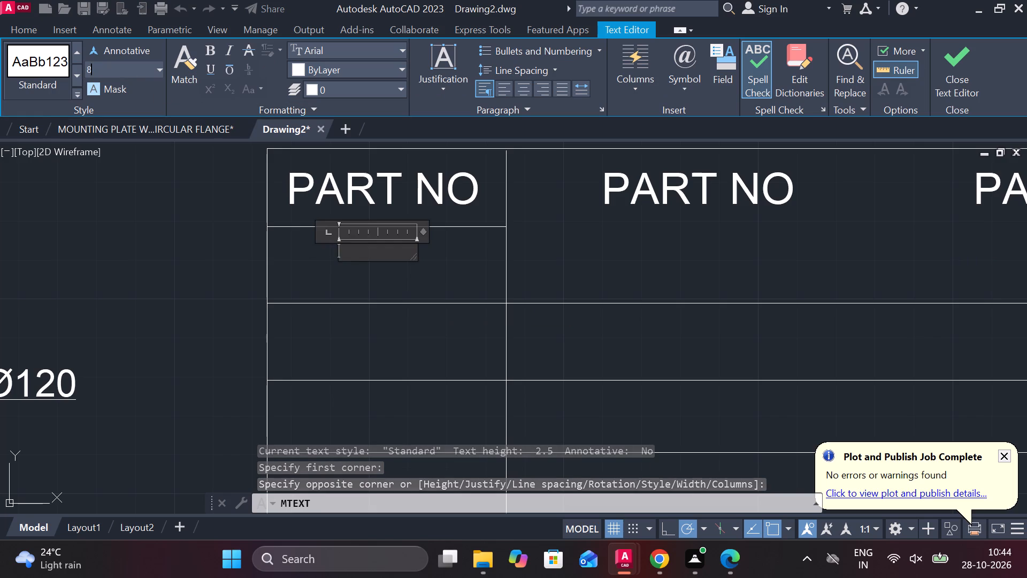
key("Return")
key("1")
left_click(959, 58)
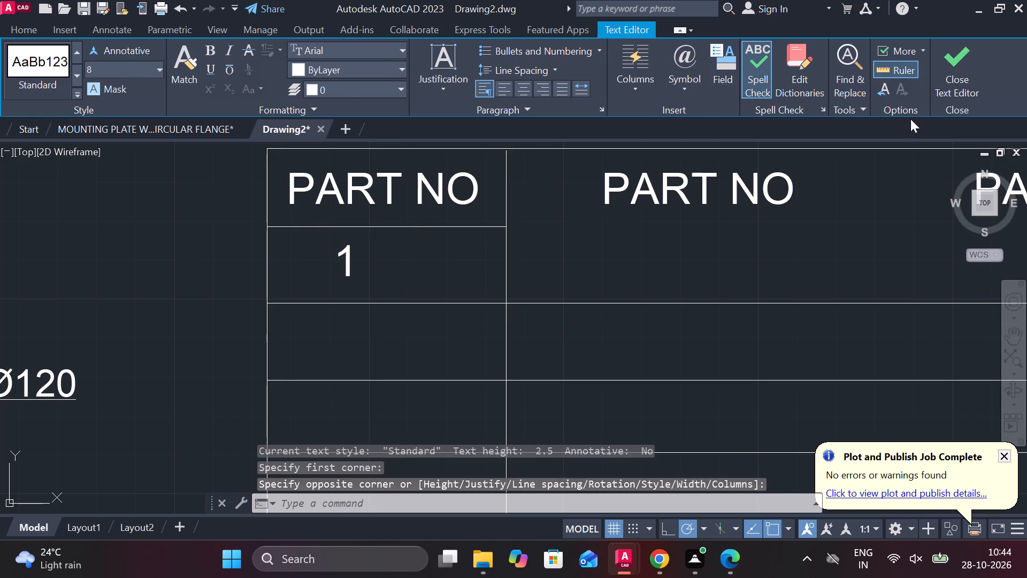
Shift the 1 horizontally toward the centre of its cell, beneath the PART NO header.
left_click(346, 257)
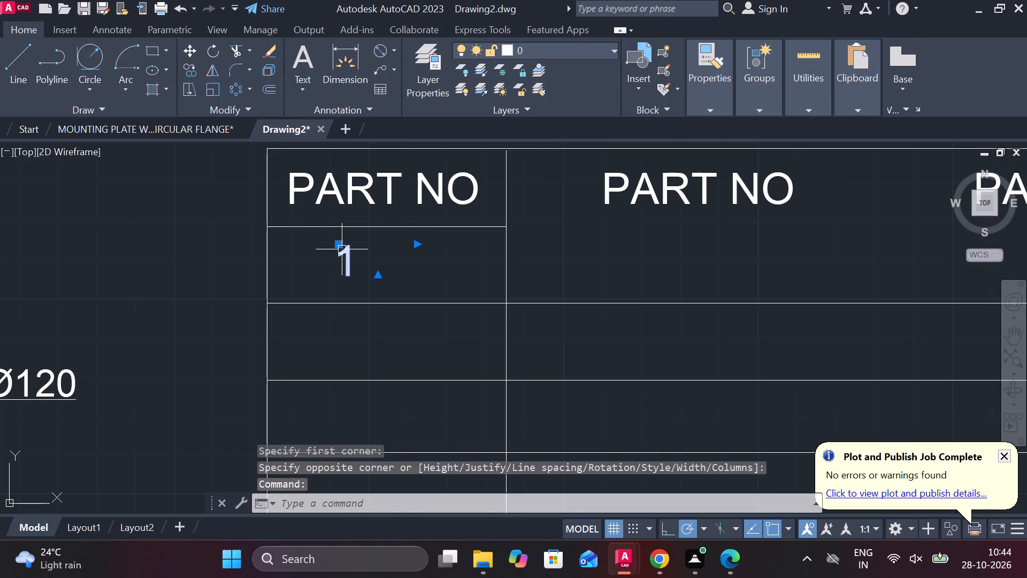
left_click(342, 248)
left_click(367, 249)
scroll(390, 258, "down", 2)
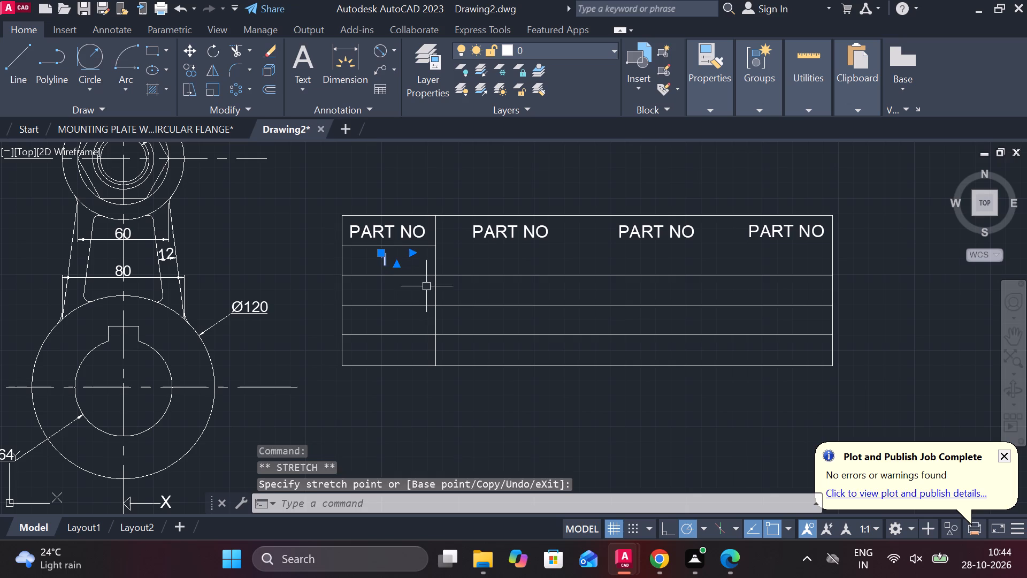
key("Escape")
Copy the 1 straight down into each of the three cells below it in the first column.
left_click(388, 261)
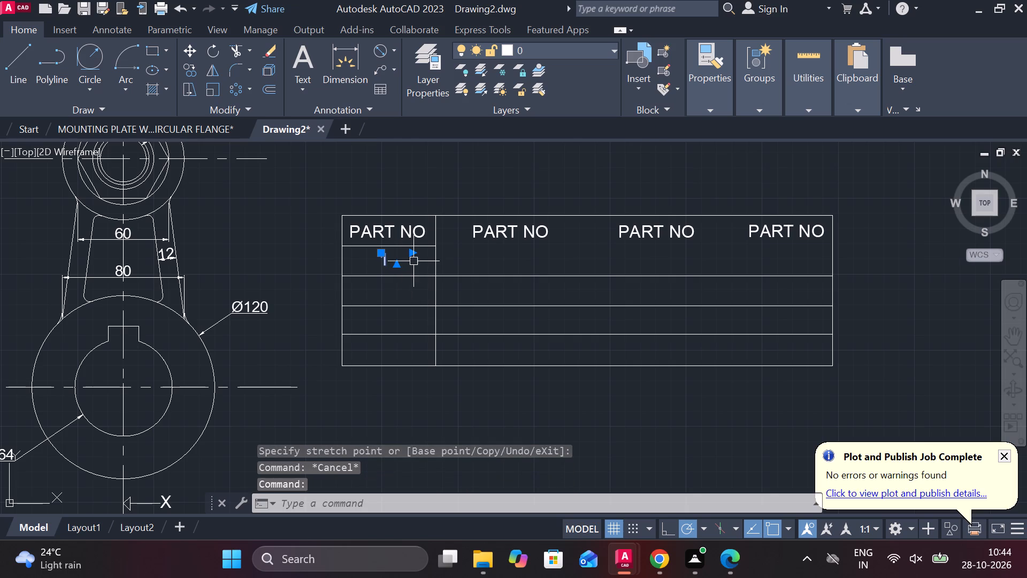
type("CO")
key("Return")
left_click(413, 261)
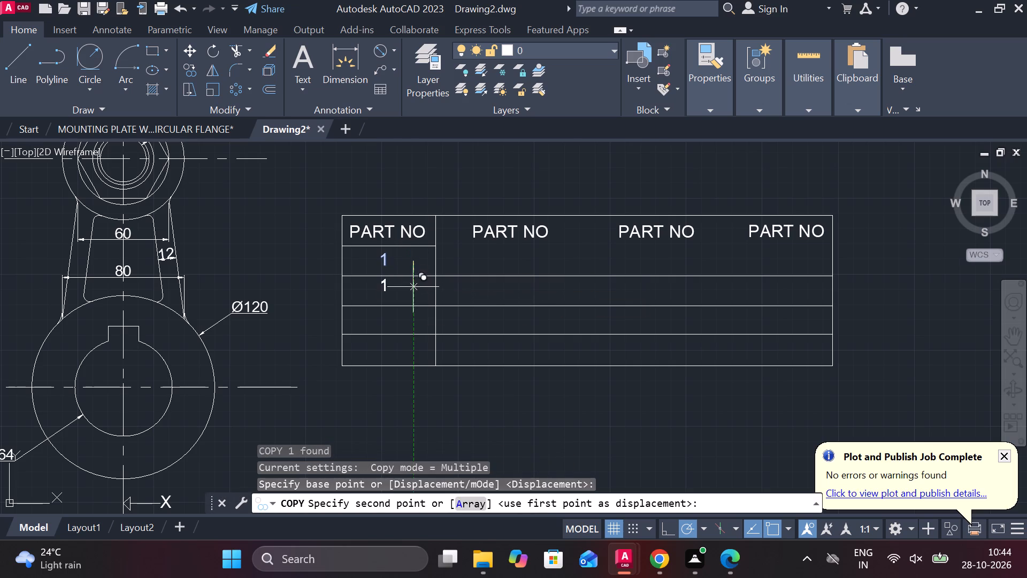
scroll(412, 294, "up", 2)
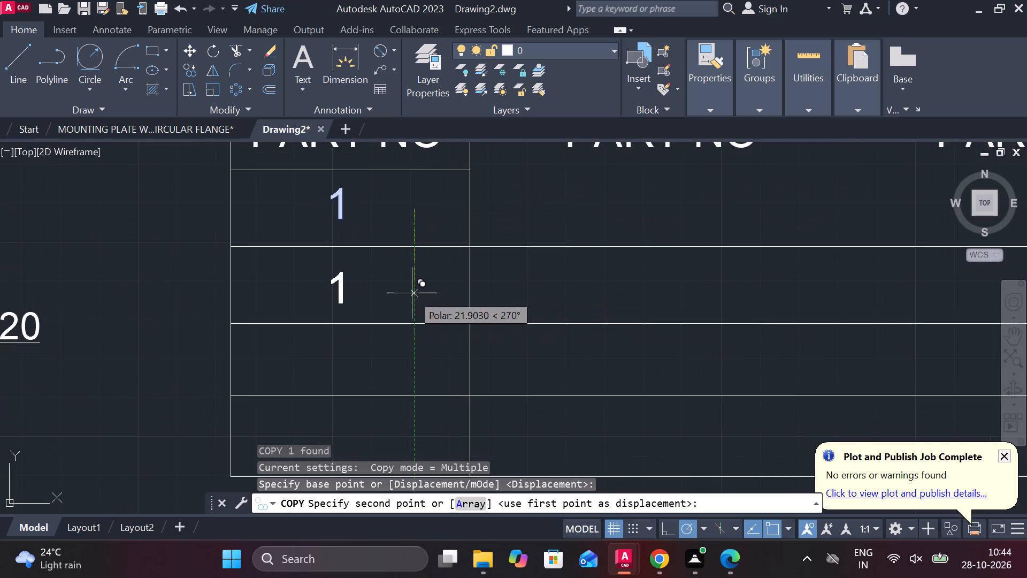
left_click(412, 290)
scroll(412, 290, "down", 1)
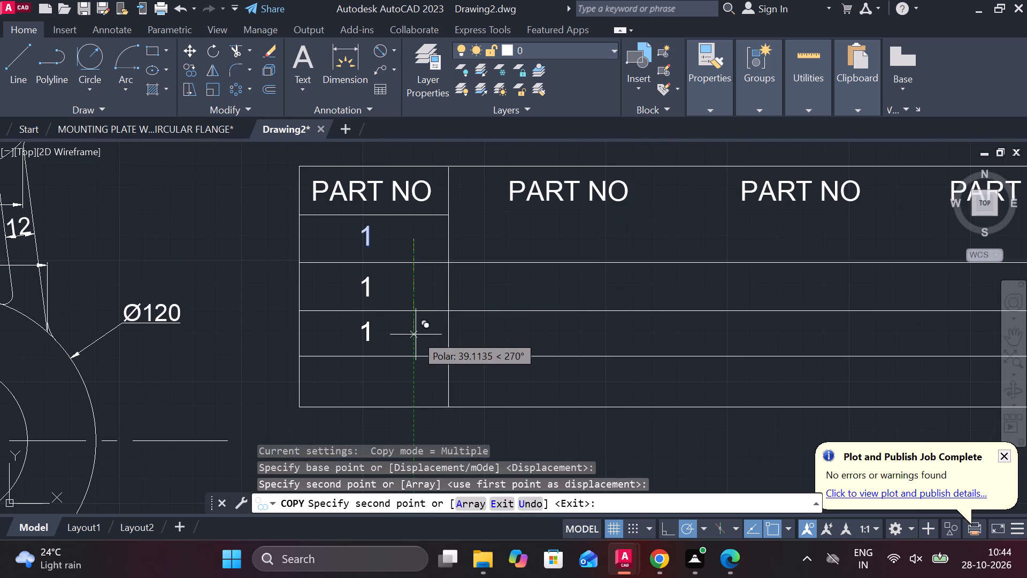
left_click(416, 334)
left_click(415, 384)
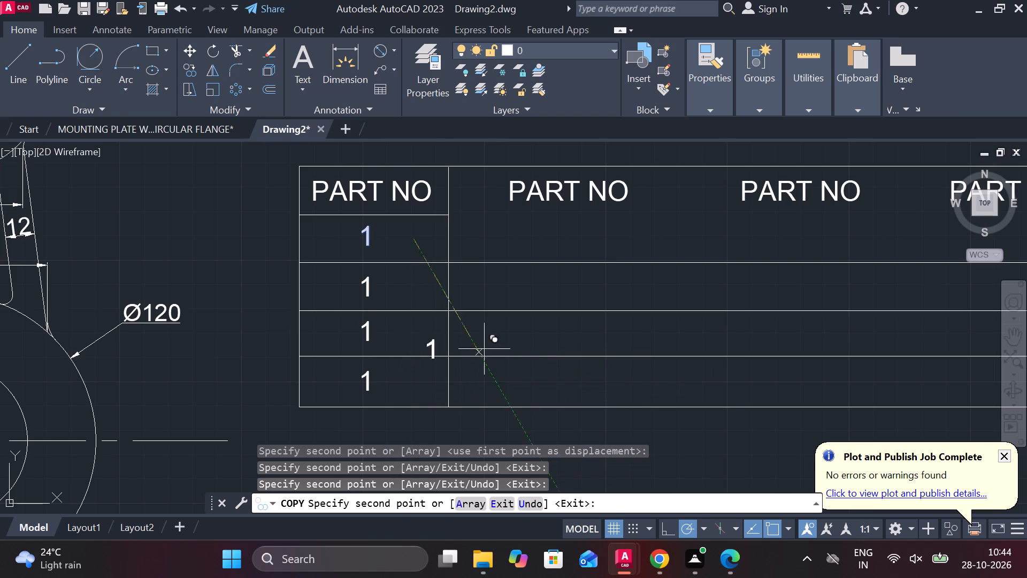
key("Escape")
Number the four first-column texts with TCOUNT, sorted by Y, starting at 1 with increment 1, using Overwrite placement.
type("TC")
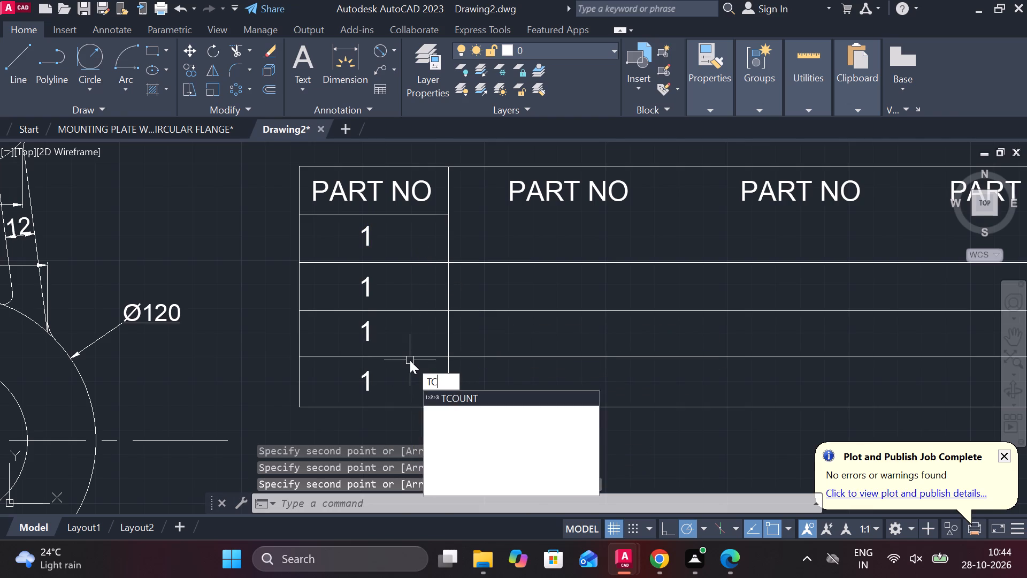
left_click(448, 399)
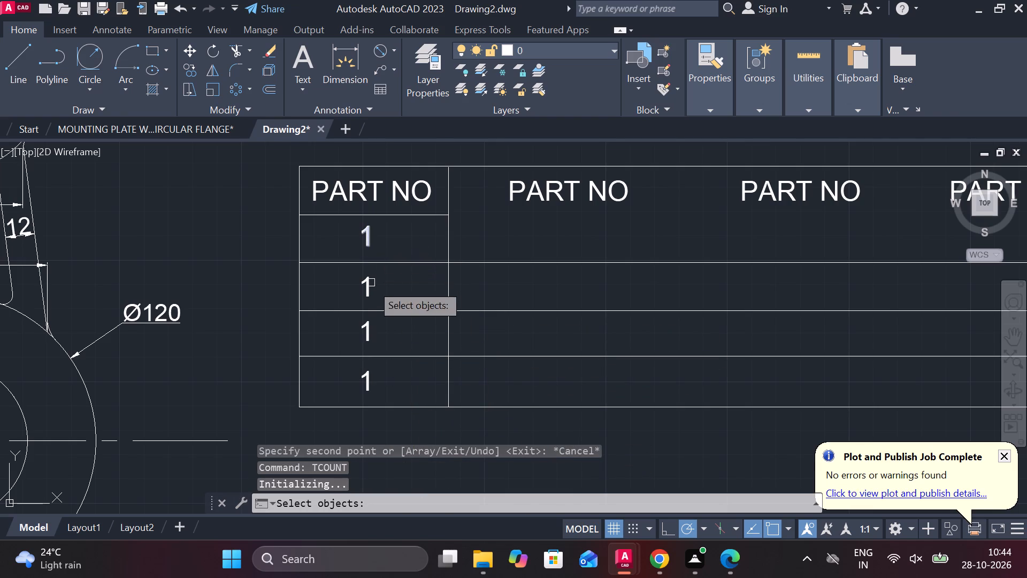
left_click(369, 244)
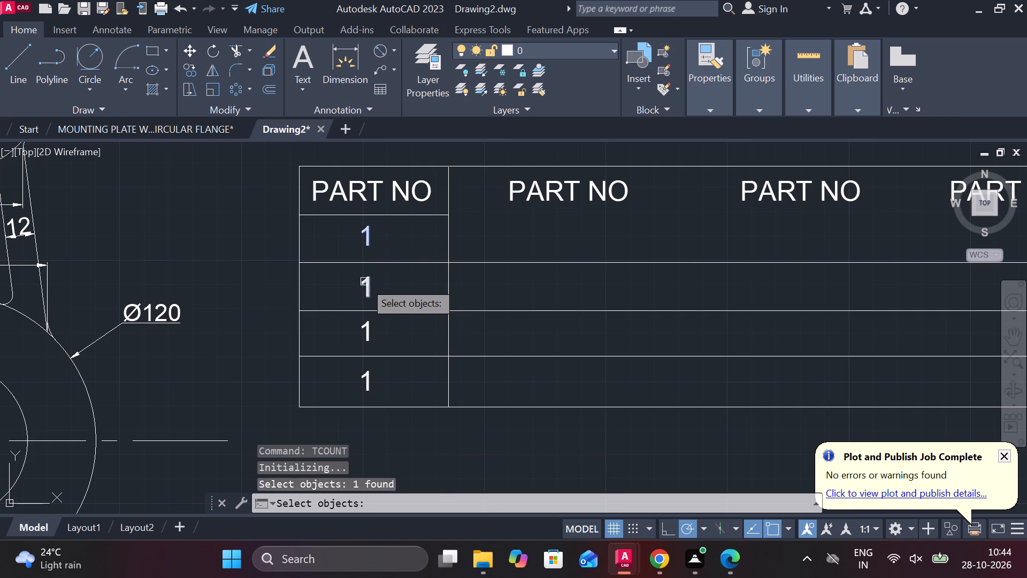
left_click(364, 282)
left_click(362, 332)
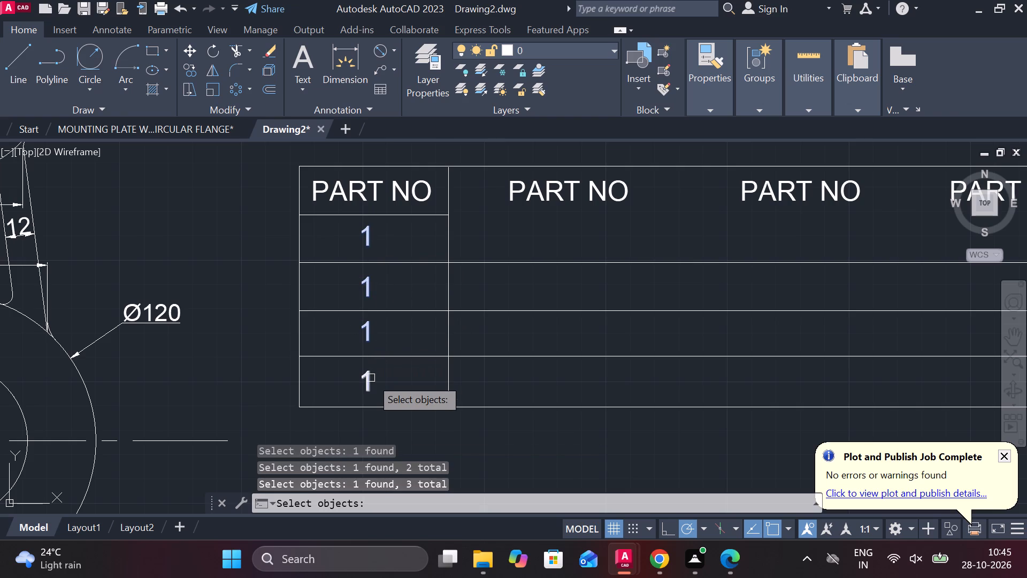
double_click(371, 378)
key("Return")
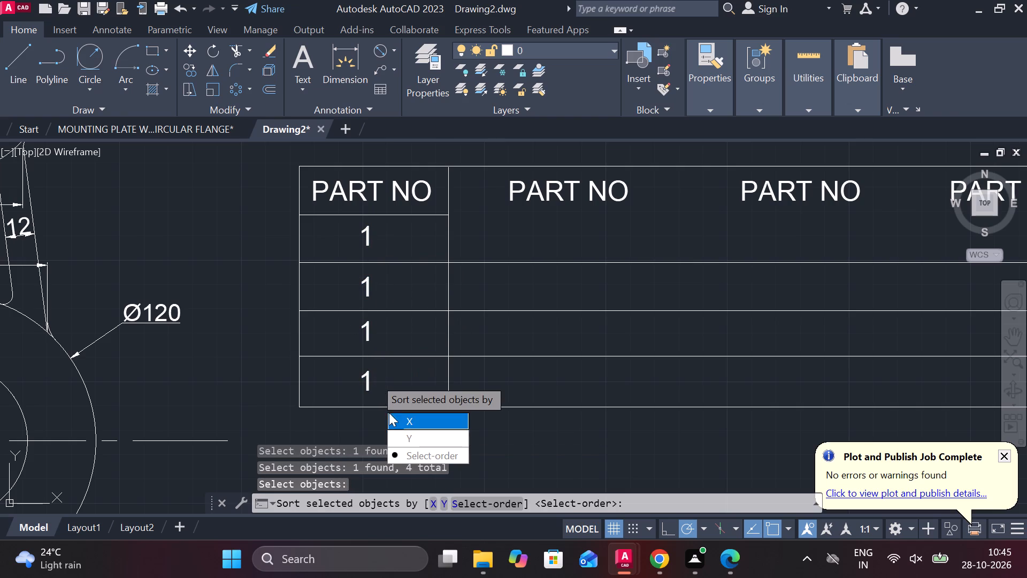
left_click_drag(402, 432, 374, 378)
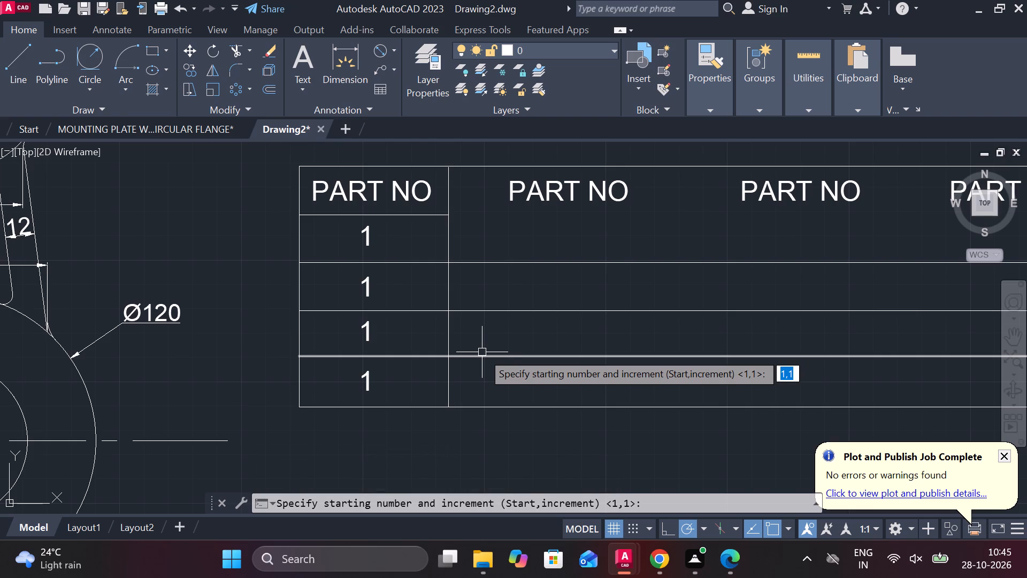
key("Return")
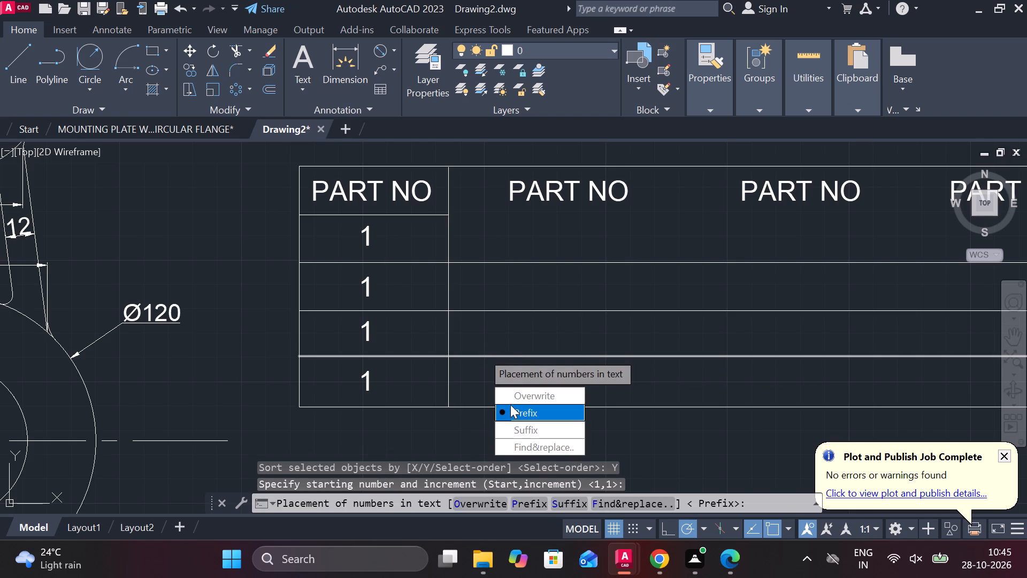
left_click_drag(509, 398, 482, 352)
key("Escape")
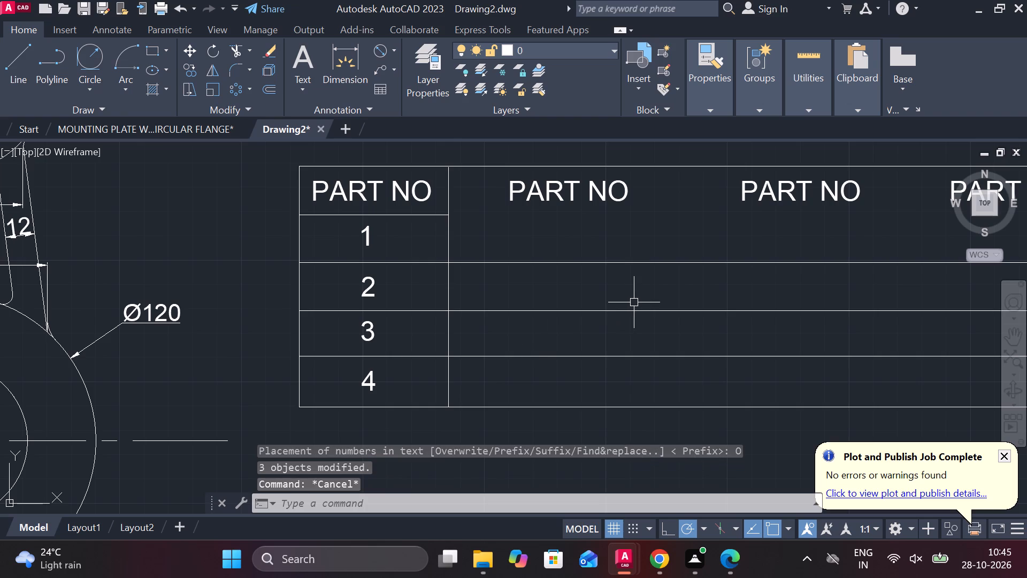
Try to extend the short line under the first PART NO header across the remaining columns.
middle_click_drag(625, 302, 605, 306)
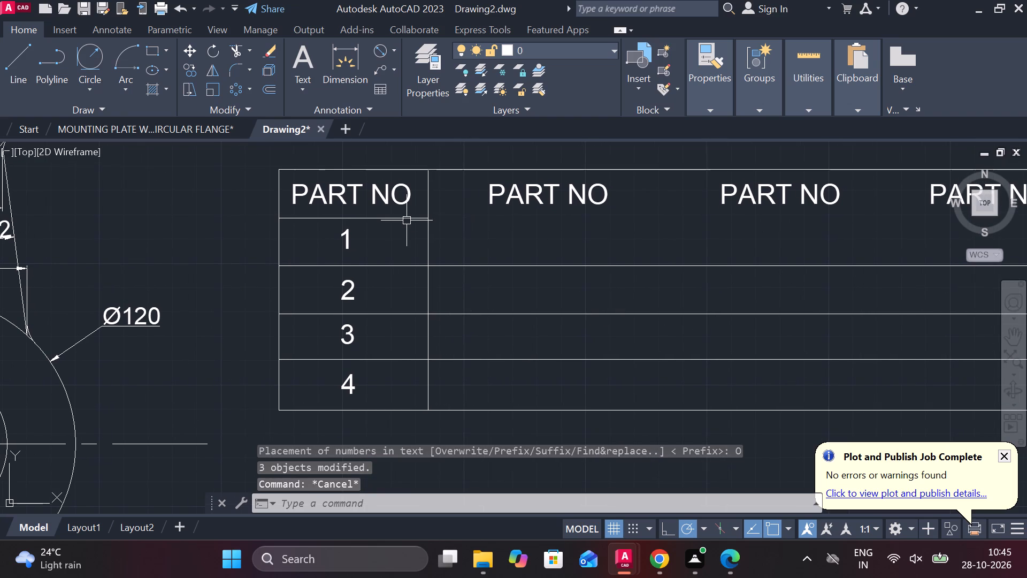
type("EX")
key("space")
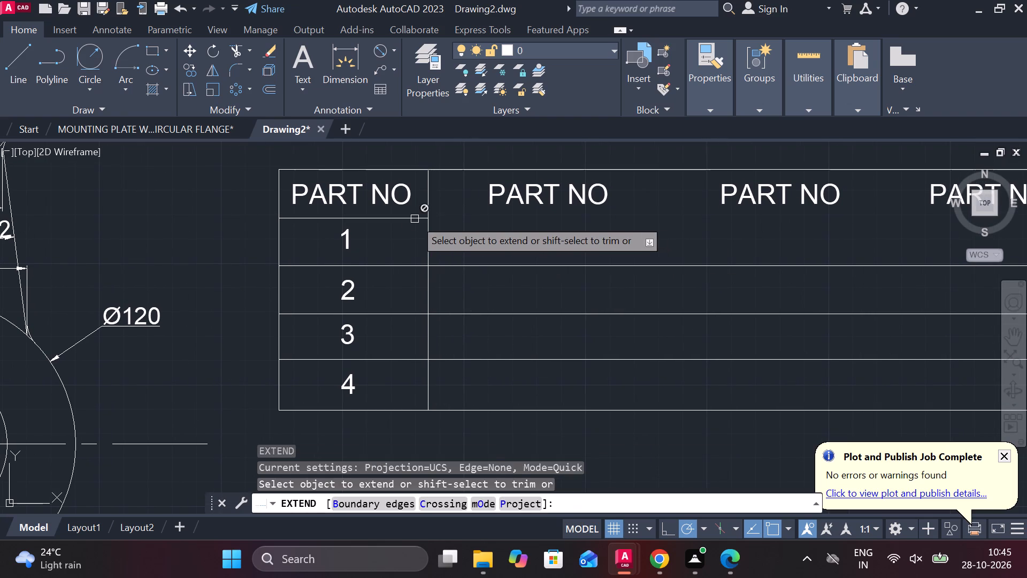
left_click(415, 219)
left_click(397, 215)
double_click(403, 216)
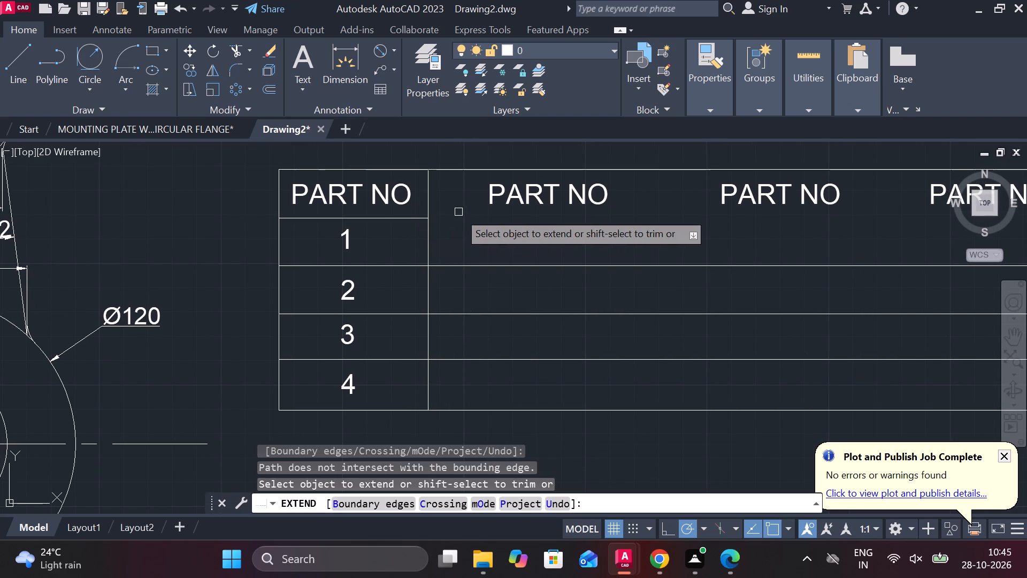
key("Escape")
Draw a horizontal line from the end of the short header line to the table's right border.
key("l")
key("Return")
left_click(433, 218)
scroll(450, 218, "down", 2)
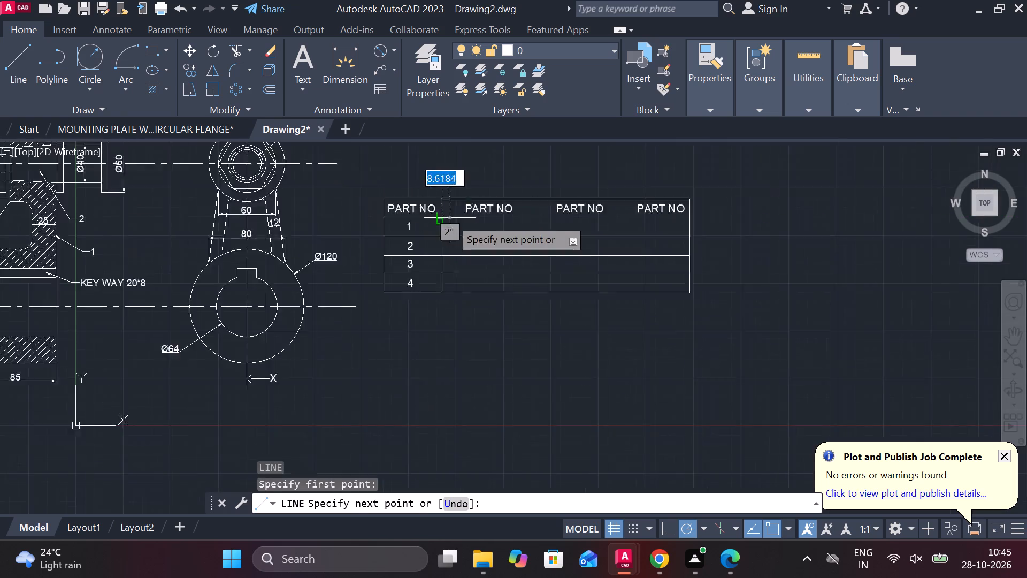
scroll(450, 218, "down", 2)
scroll(548, 223, "up", 4)
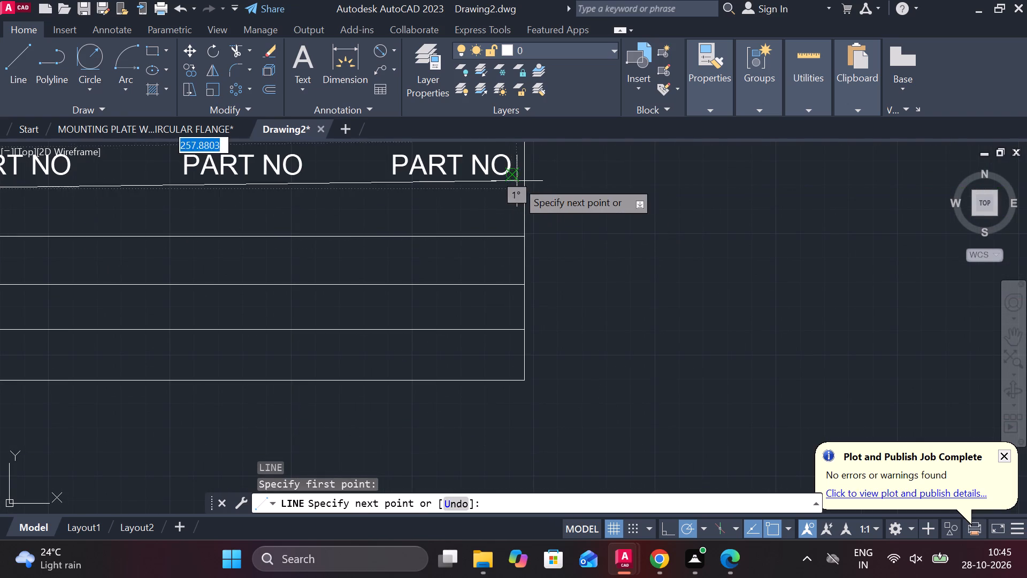
left_click(530, 190)
scroll(546, 179, "down", 2)
key("Escape")
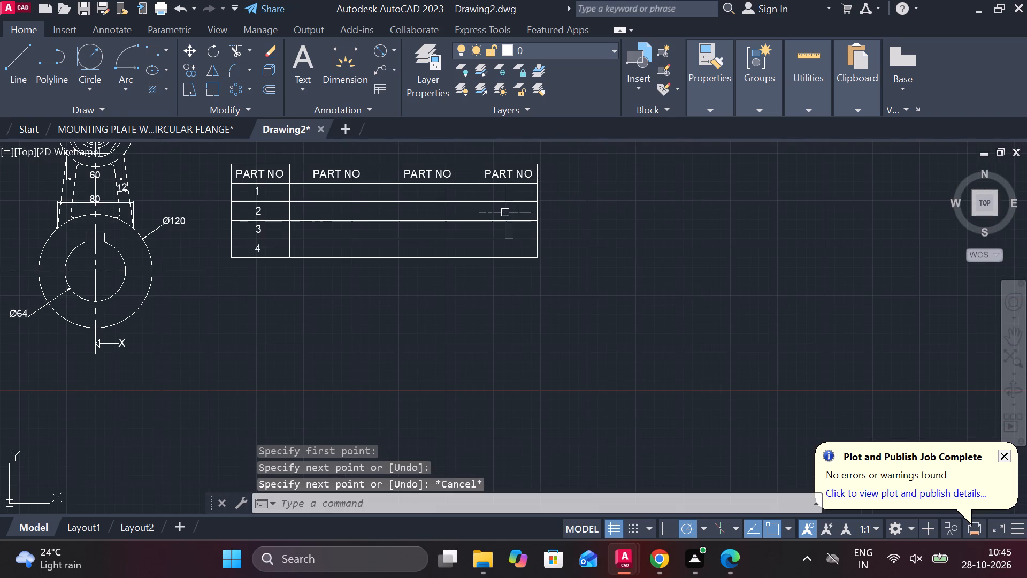
Copy the second column's PART NO header straight down into each of the four cells below it.
middle_click_drag(365, 210, 466, 234)
scroll(397, 222, "up", 2)
middle_click_drag(414, 220, 408, 240)
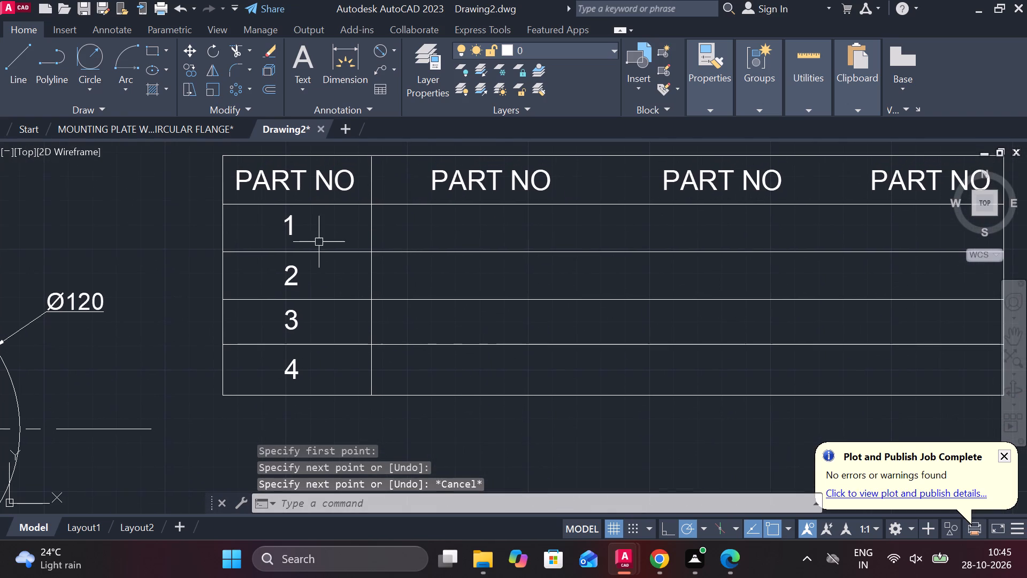
left_click(519, 179)
type("CO")
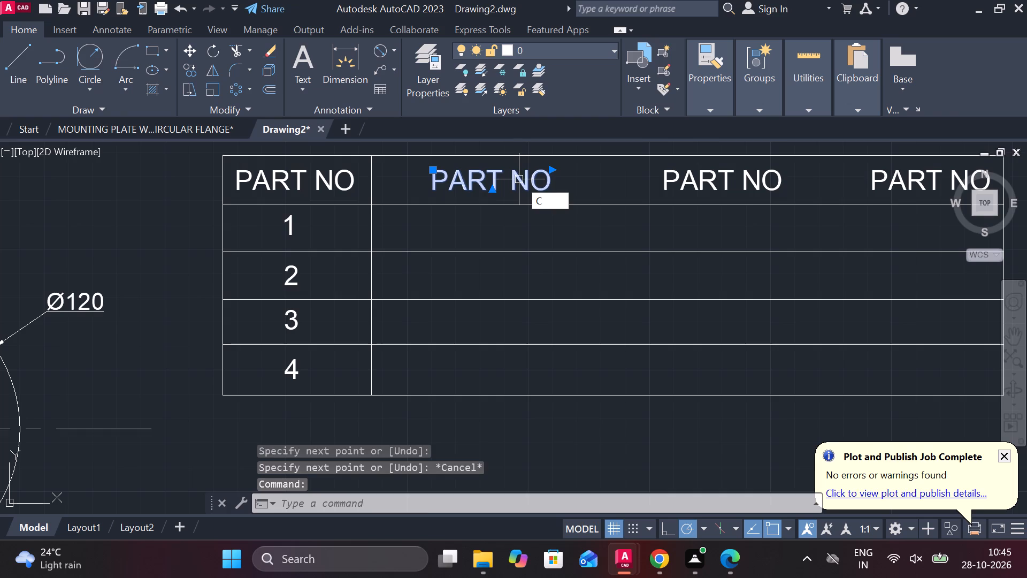
key("Return")
left_click(519, 179)
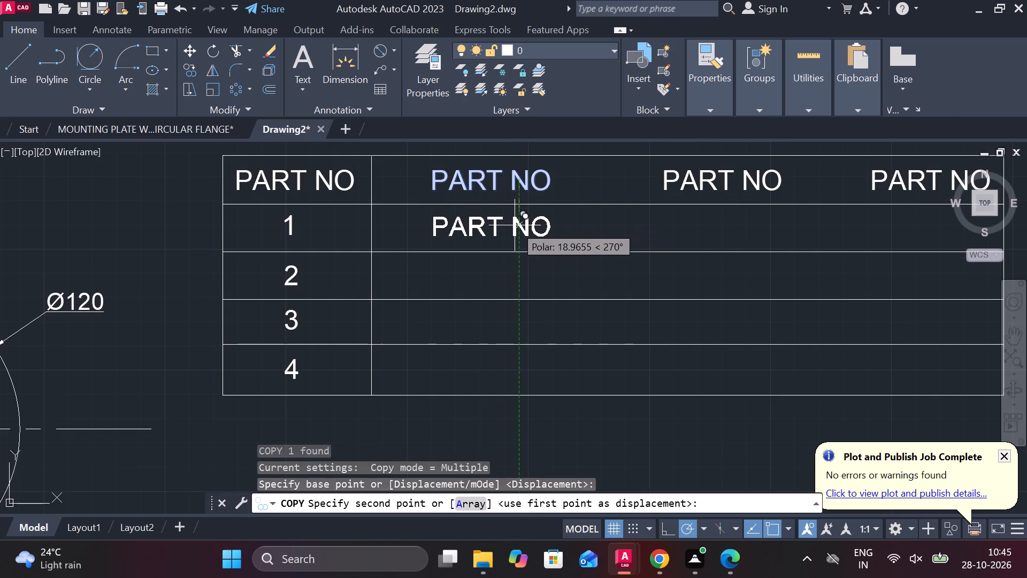
left_click(515, 225)
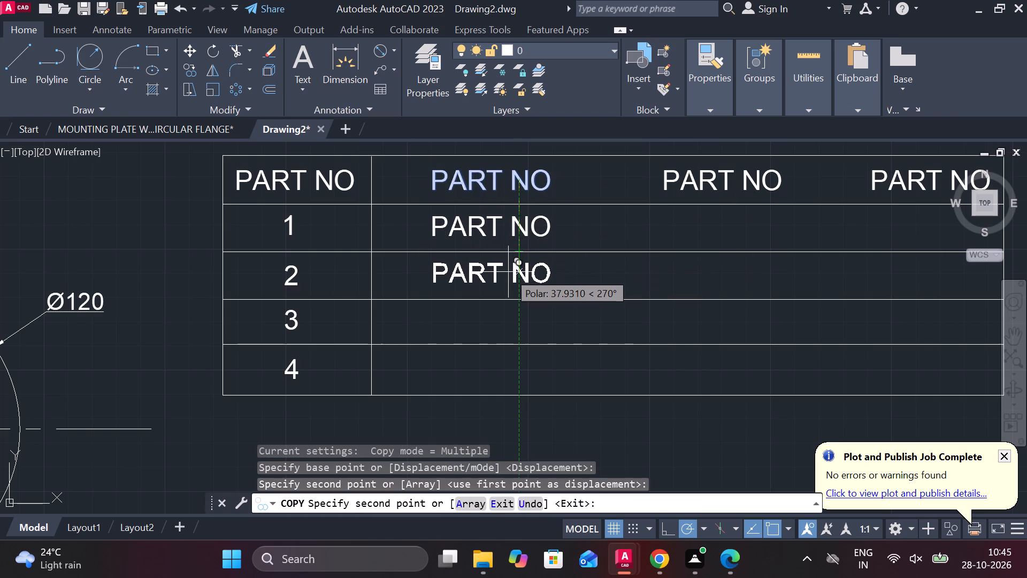
left_click(508, 272)
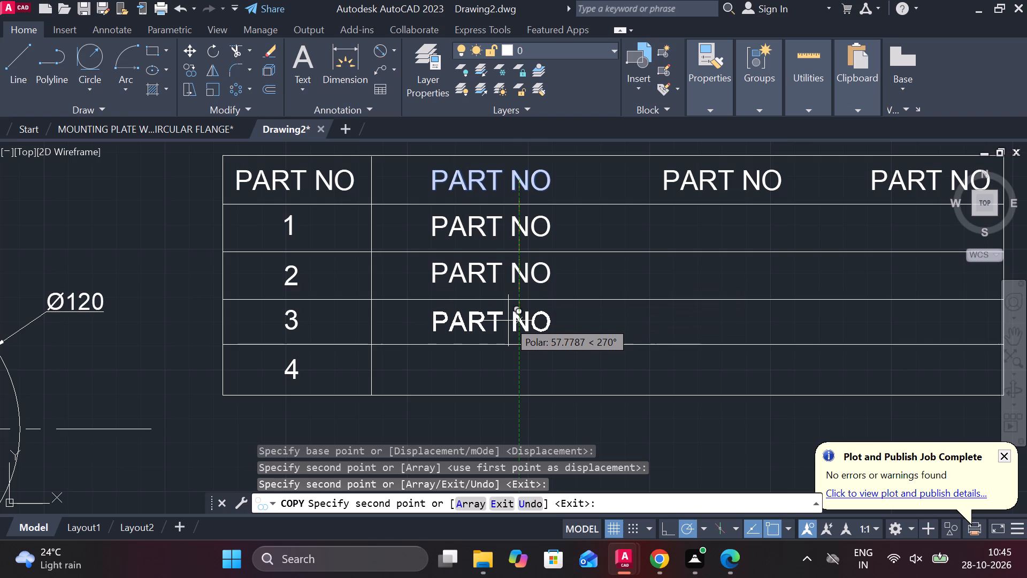
left_click(508, 321)
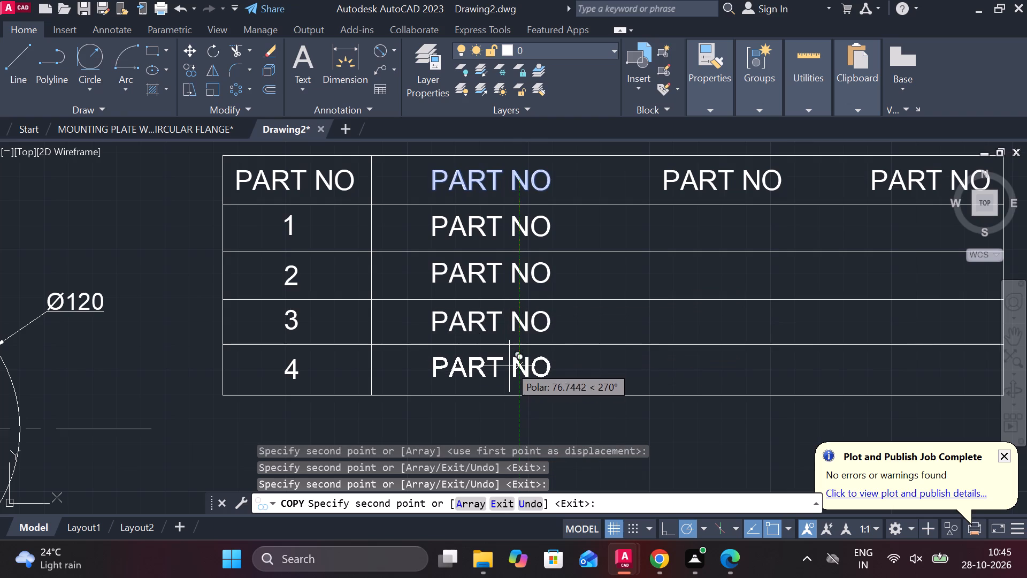
left_click(509, 366)
middle_click_drag(650, 284, 594, 293)
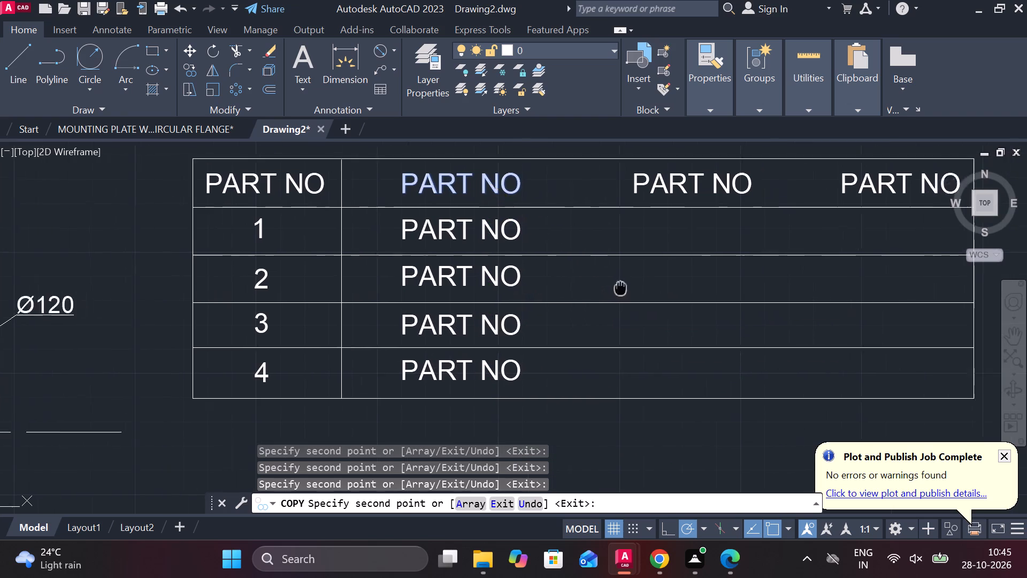
middle_click_drag(594, 293, 556, 304)
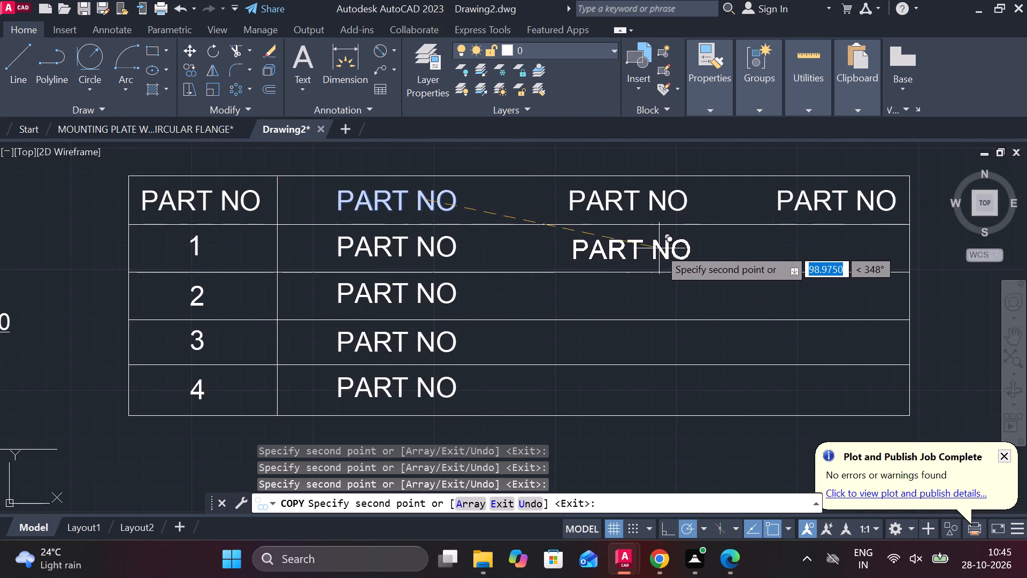
key("Escape")
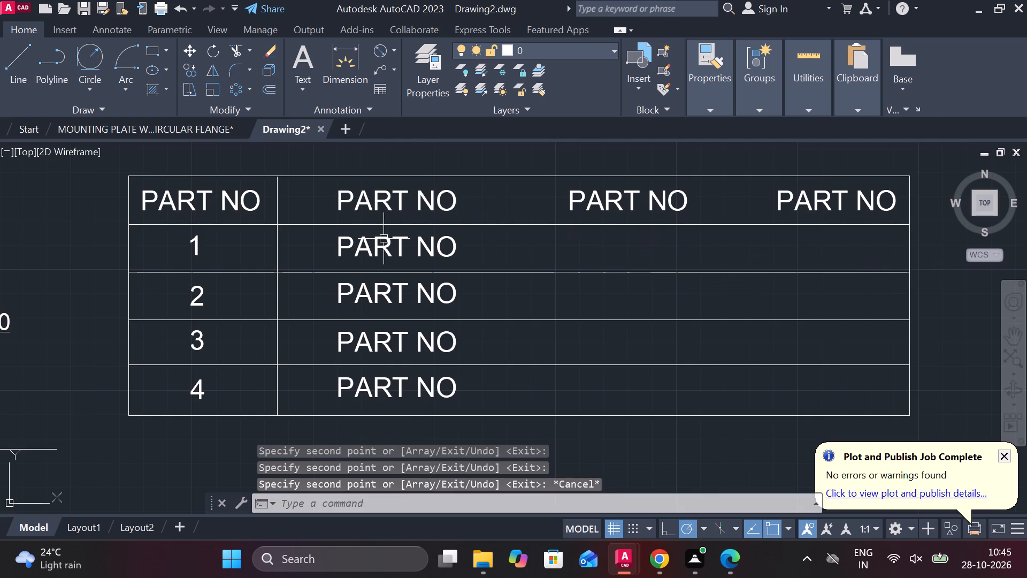
Replace the second-column text in row 1 with CRANK and centre it.
double_click(383, 239)
key("Right")
key("Right")
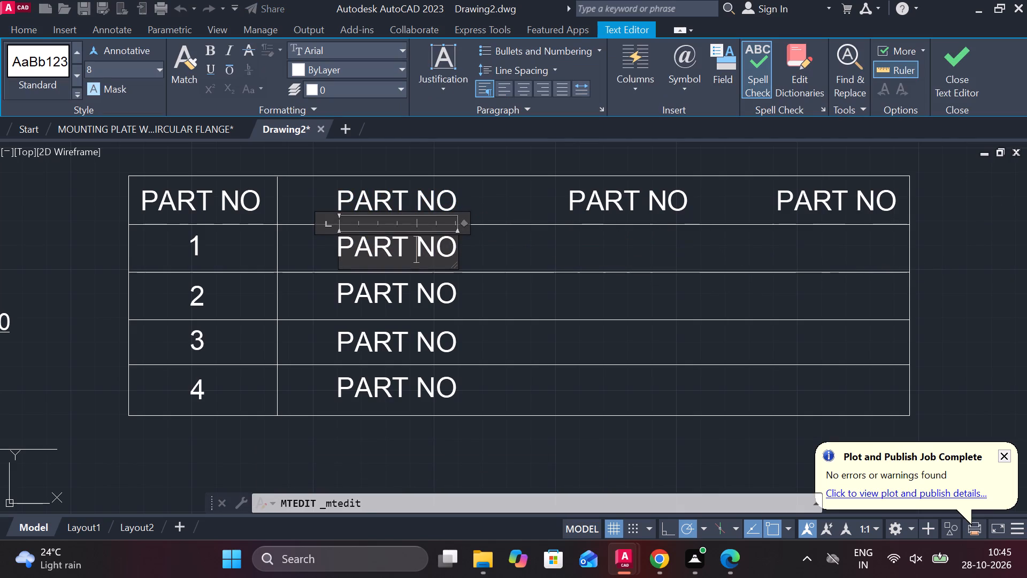
key("BackSpace")
key("Right")
key("Right")
key("BackSpace")
key("BackSpace")
key("BackSpace")
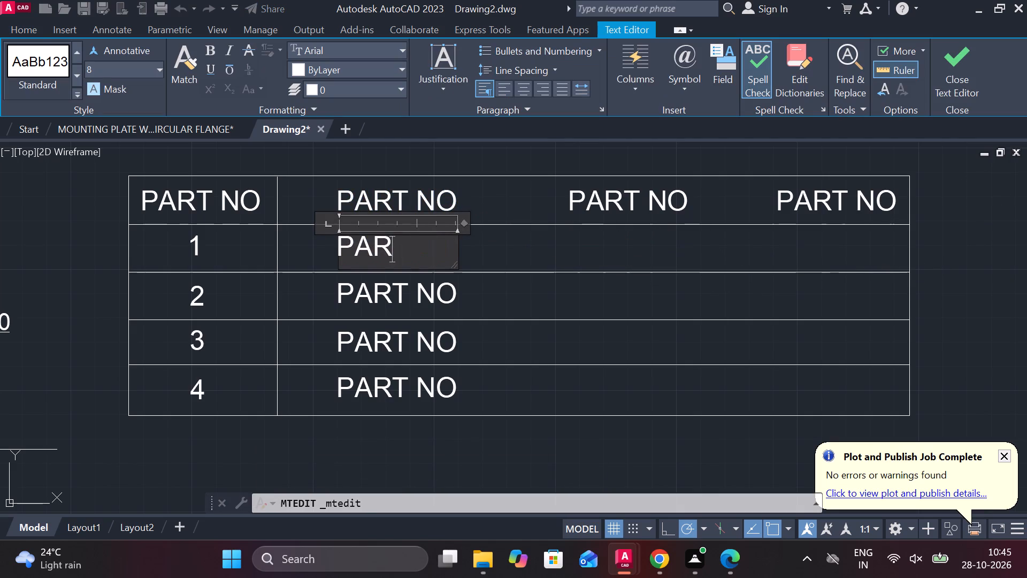
key("BackSpace")
key("BackSpace")
key("BackSpace")
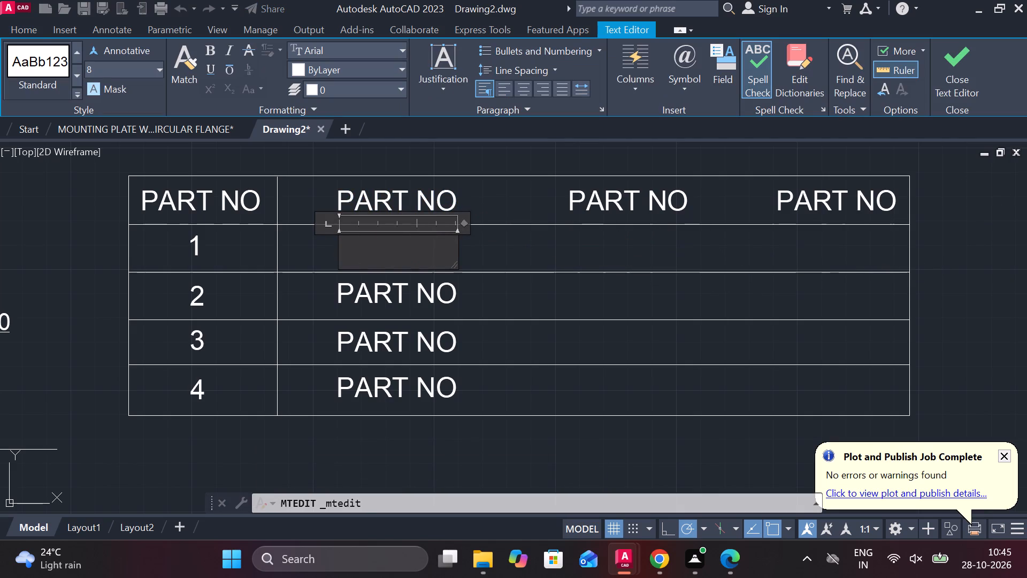
type("CRANK")
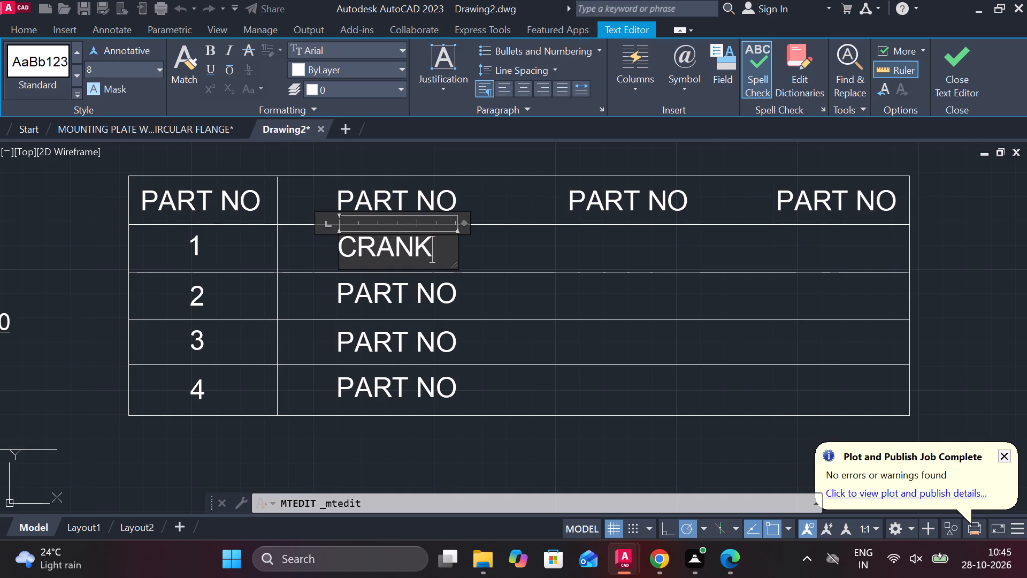
left_click(516, 89)
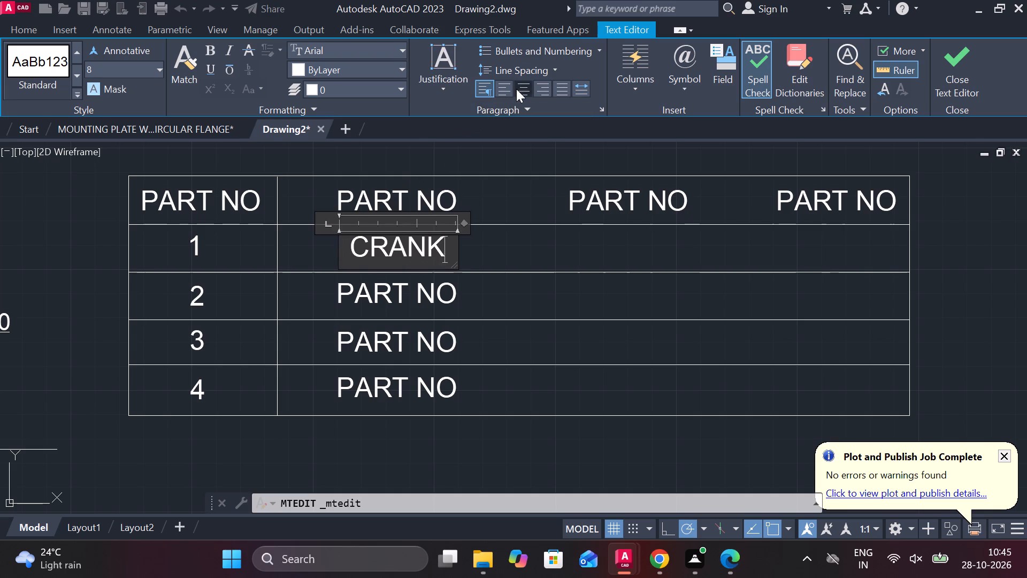
left_click(449, 292)
Replace the second-column text in row 2 with CRANK PIN and centre it.
double_click(449, 294)
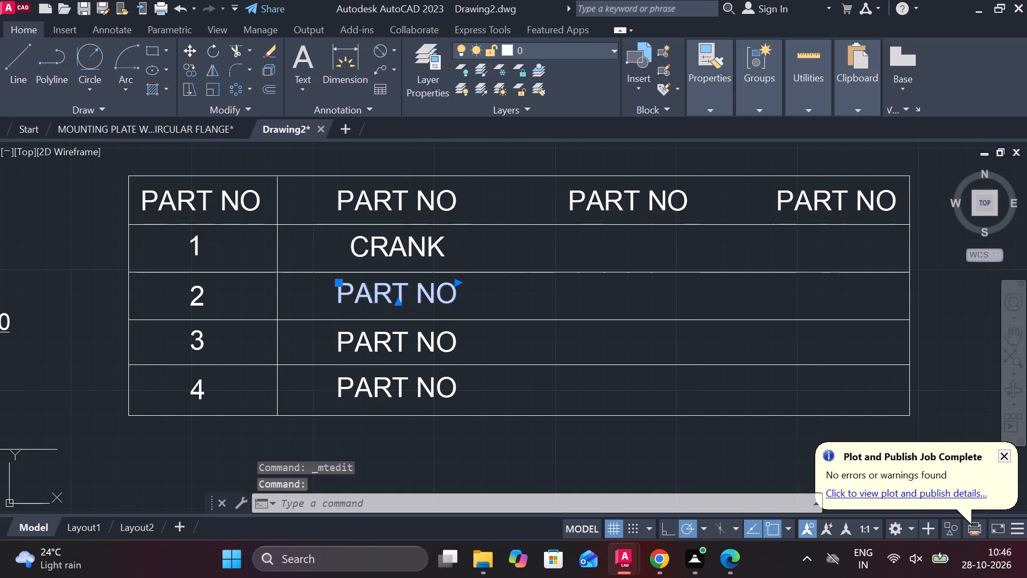
key("BackSpace")
key("BackSpace")
key("BackSpace")
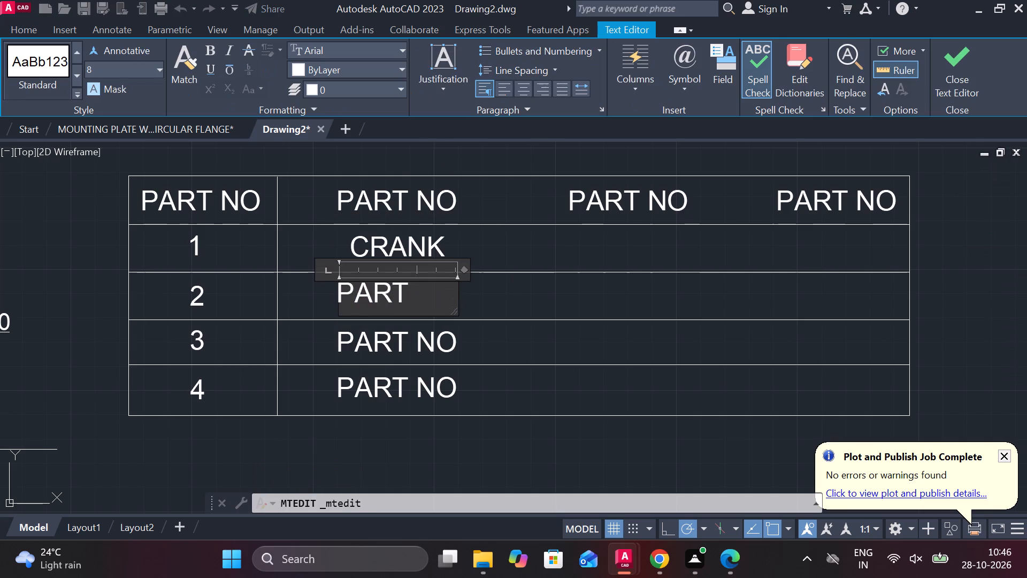
key("BackSpace")
key("BackSpace")
key("BackSpace")
key("BackSpace")
type("CRAN")
type("K PIN")
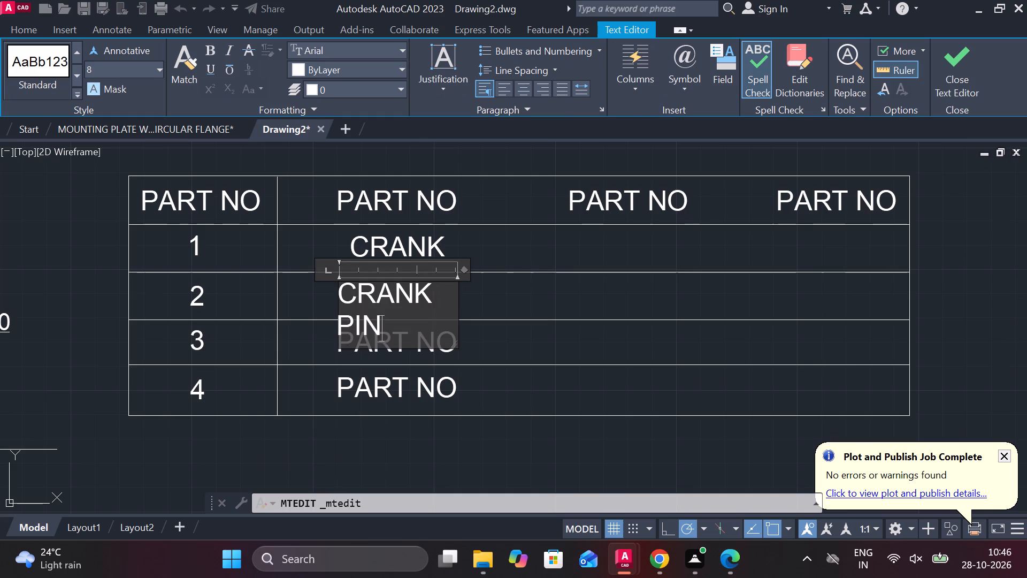
left_click(524, 88)
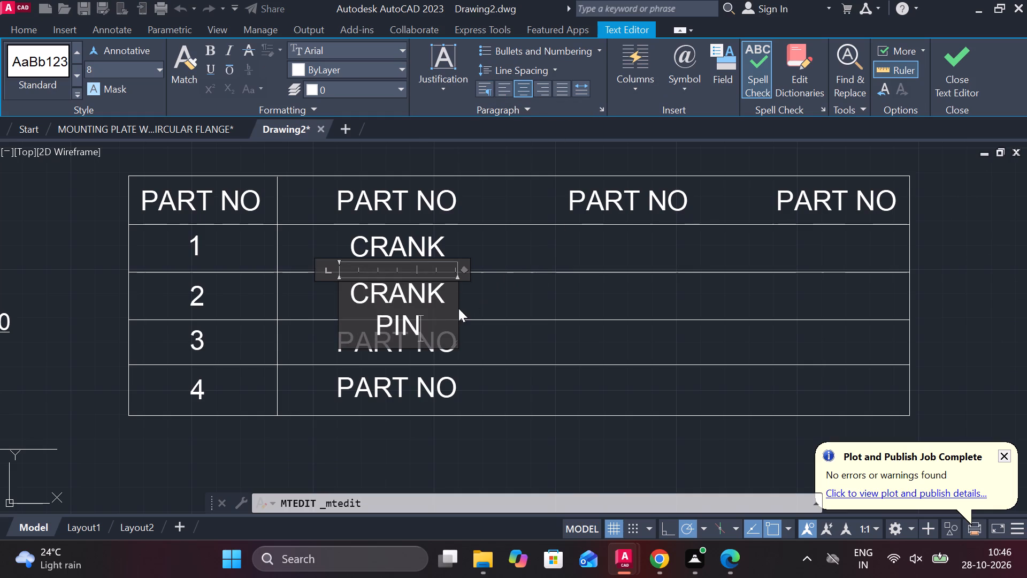
Widen the CRANK PIN text frame to about 62 so the text fits on one line.
left_click(455, 299)
left_click(492, 299)
left_click_drag(492, 299, 487, 299)
double_click(416, 293)
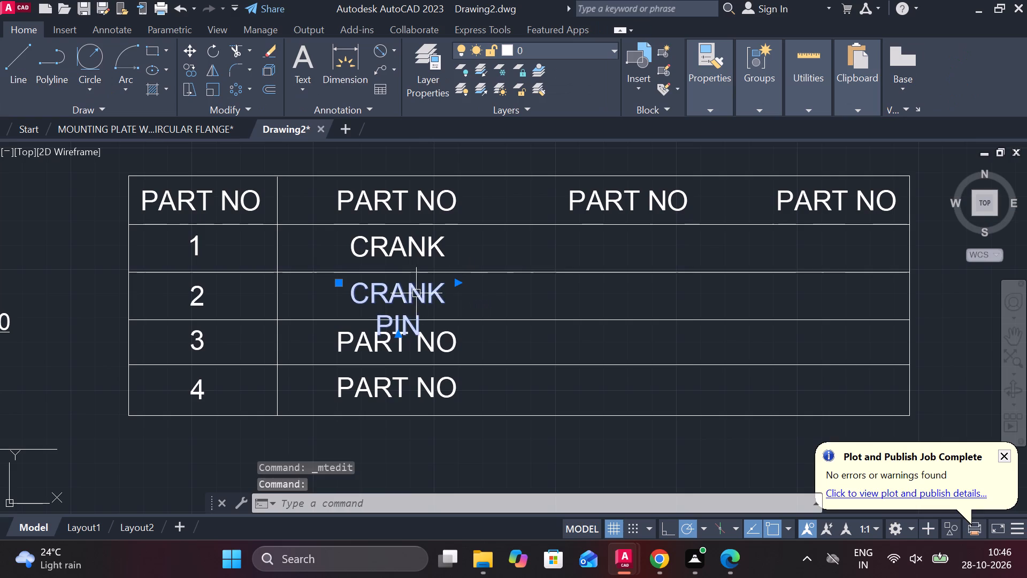
left_click_drag(456, 293, 489, 294)
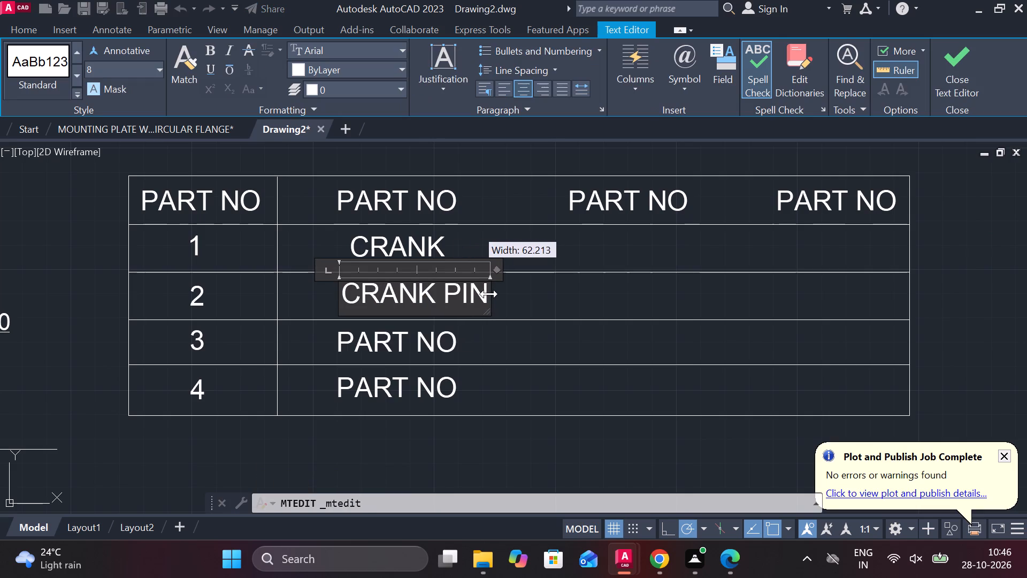
left_click_drag(489, 294, 490, 295)
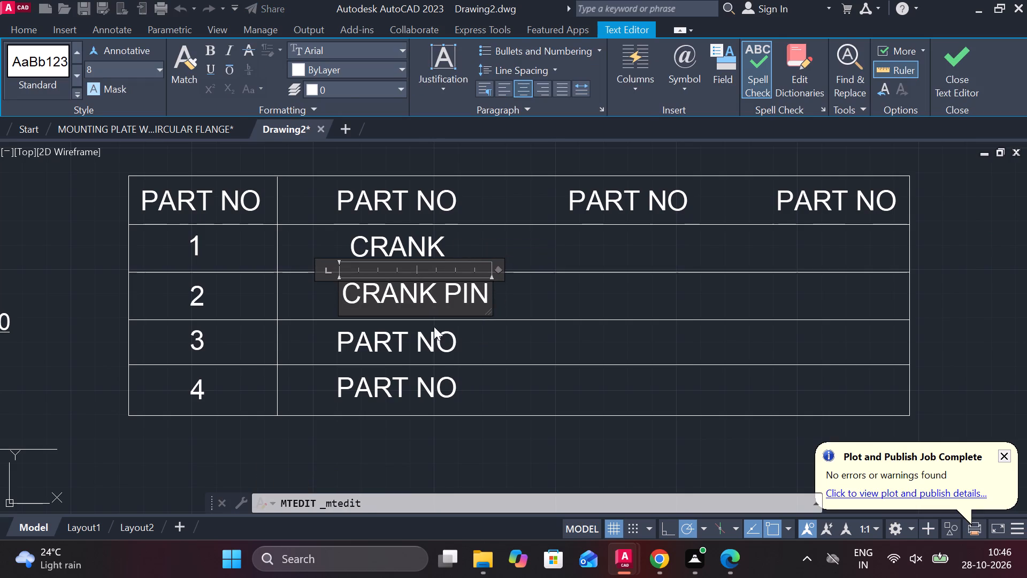
left_click(434, 326)
Replace the second-column text in row 3 with NUT and centre it.
double_click(419, 346)
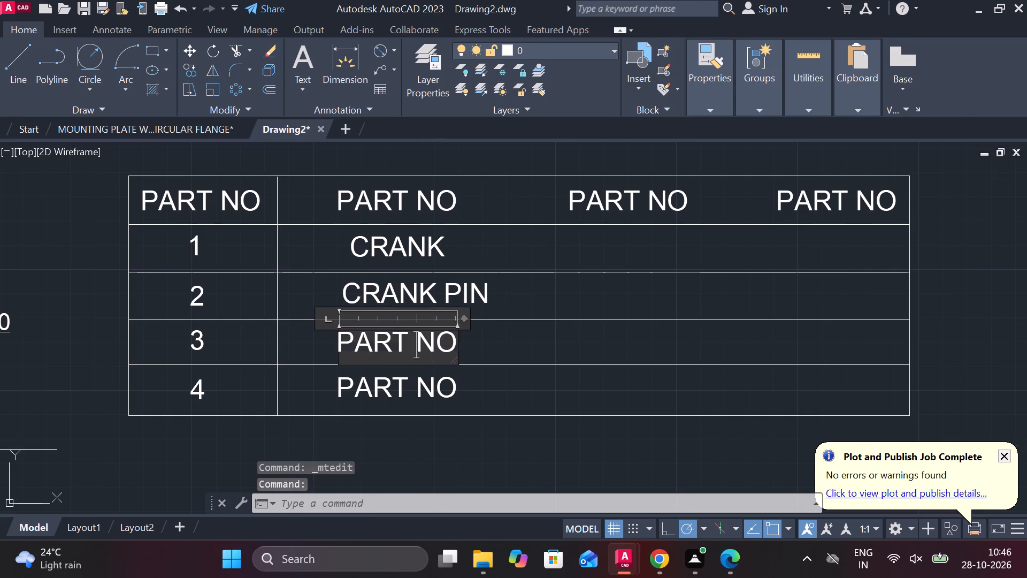
key("Right")
key("Right")
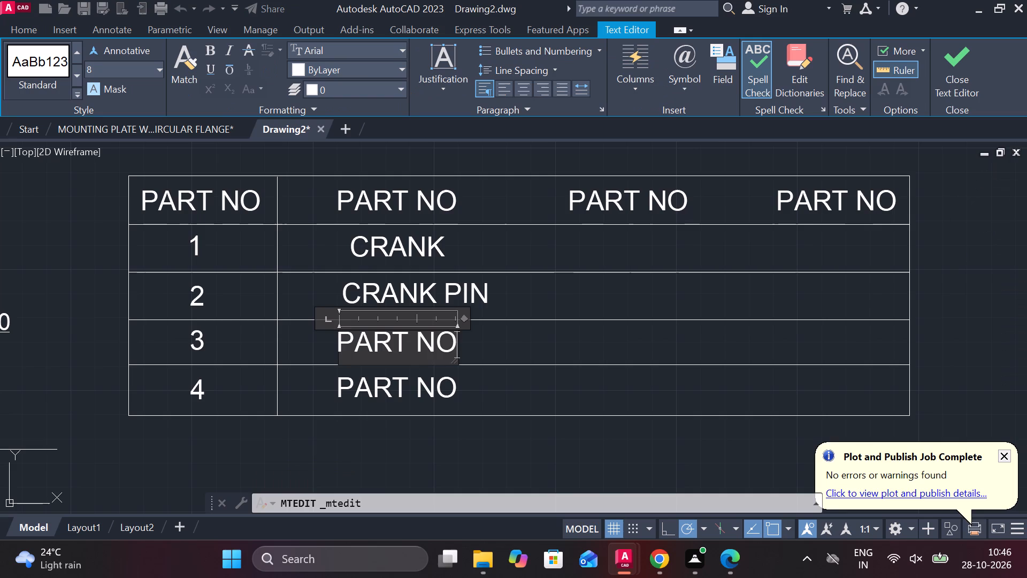
key("BackSpace")
key("BackSpace")
key("BackSpace")
key("BackSpace")
key("BackSpace")
key("BackSpace")
key("BackSpace")
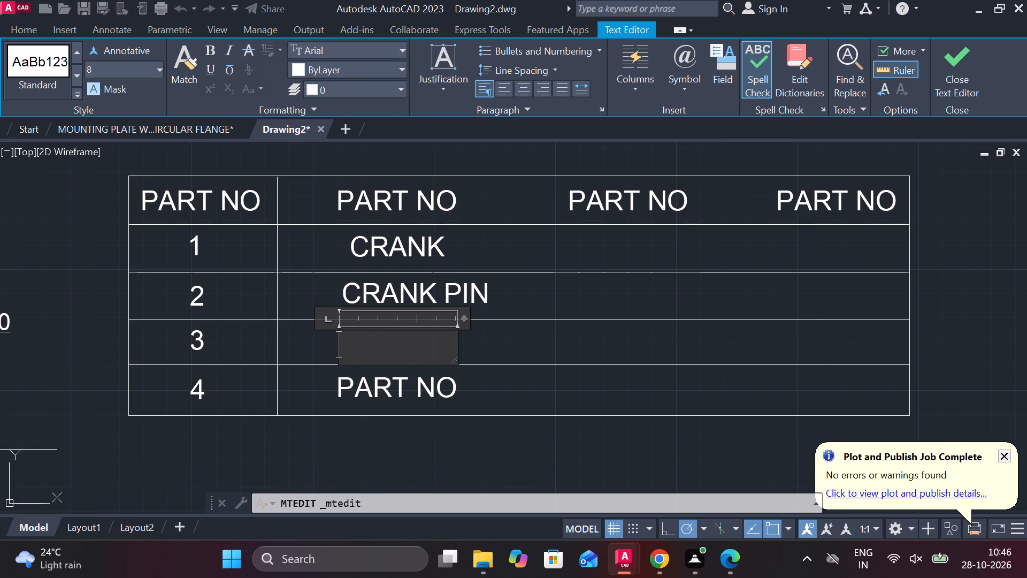
type("NUT")
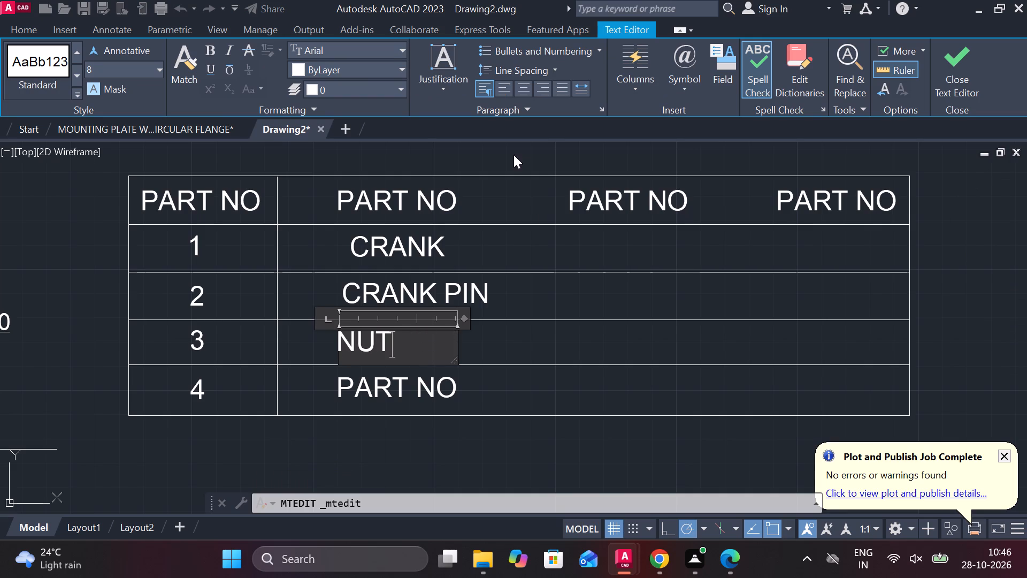
left_click(520, 82)
left_click(460, 382)
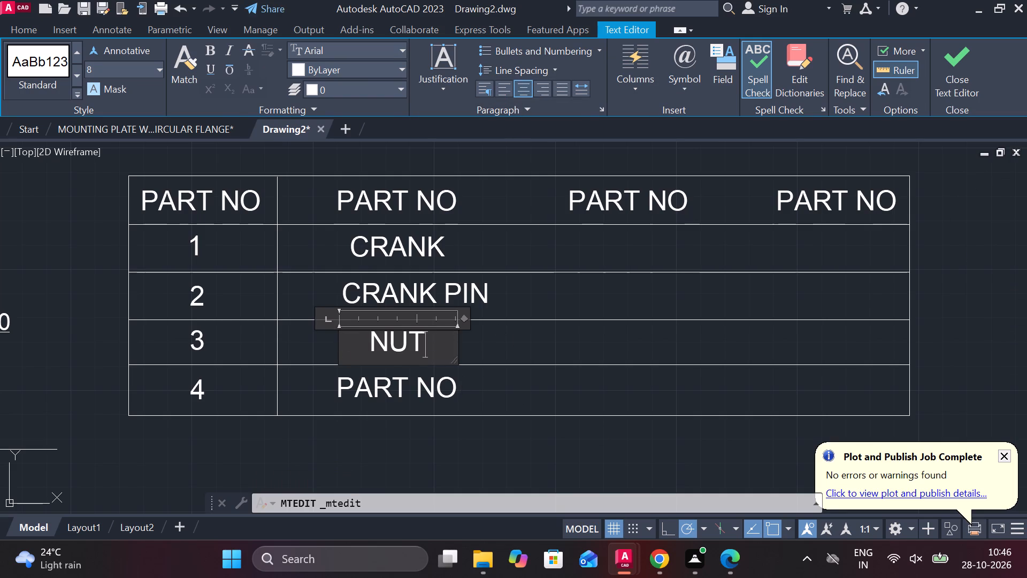
Replace the second-column text in row 4 with WASHER, centre it and close the text editor.
double_click(454, 382)
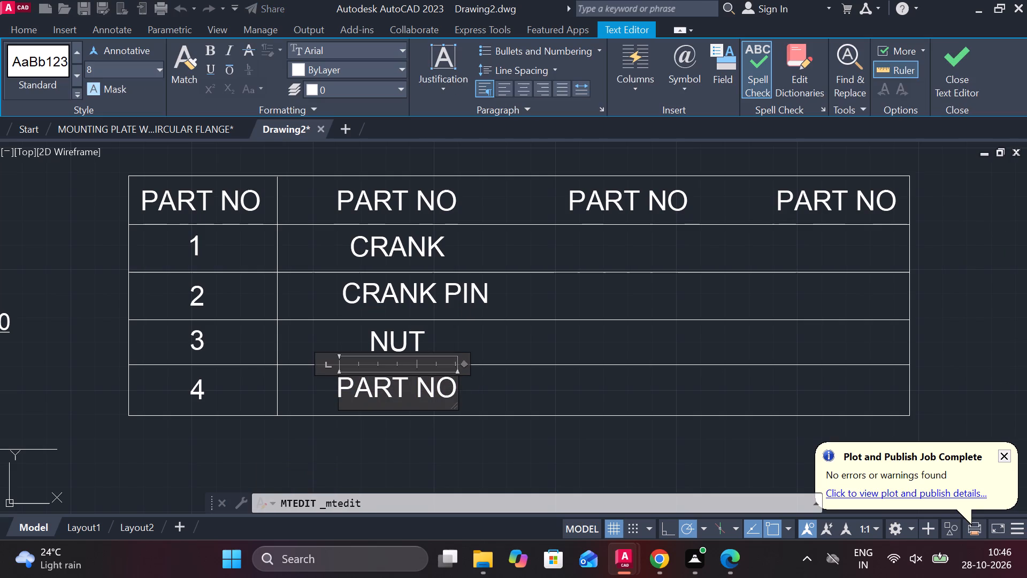
key("BackSpace")
key("BackSpace")
key("BackSpace")
key("BackSpace")
key("BackSpace")
key("BackSpace")
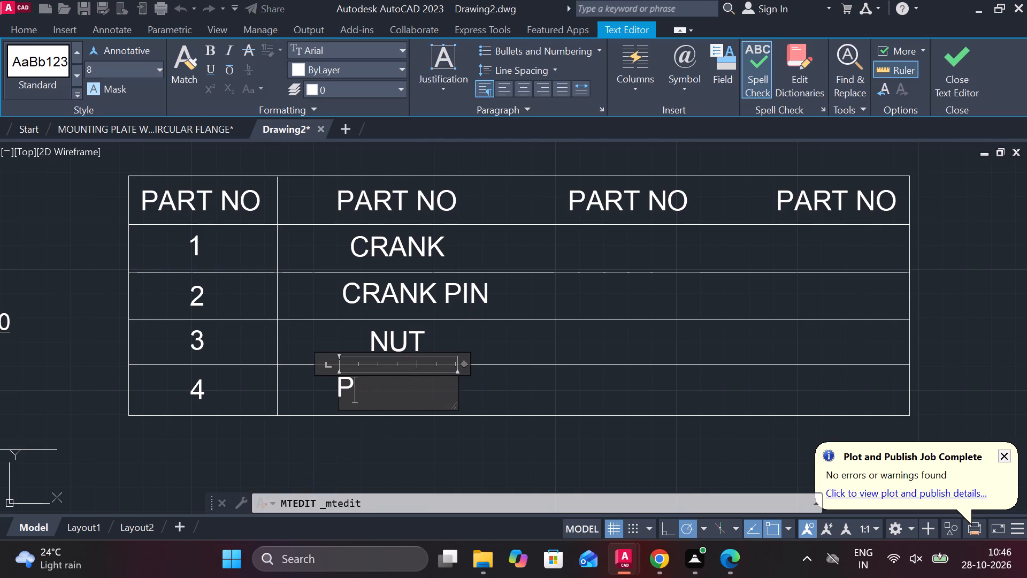
key("BackSpace")
type("WASHER")
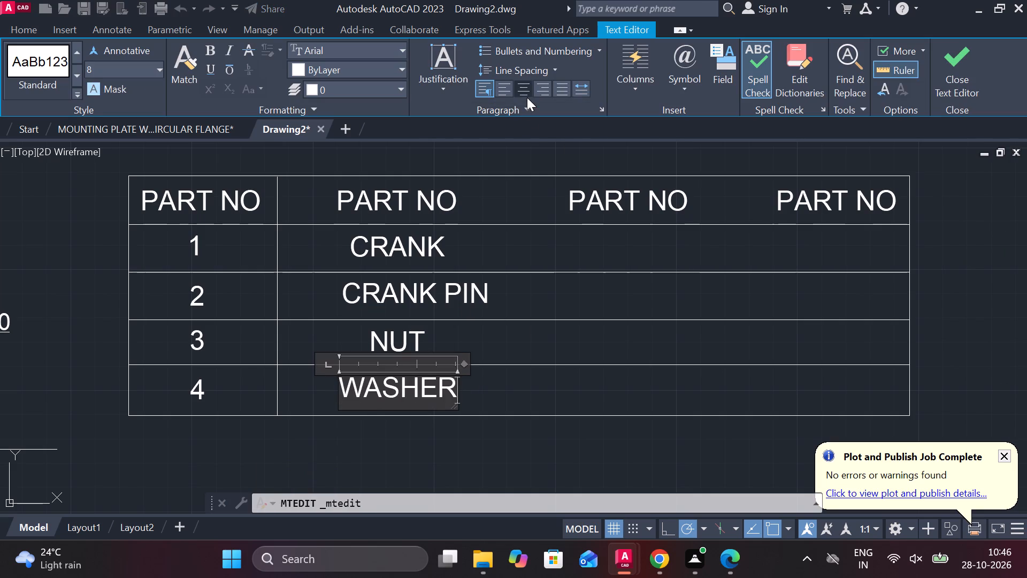
left_click(527, 97)
left_click(965, 67)
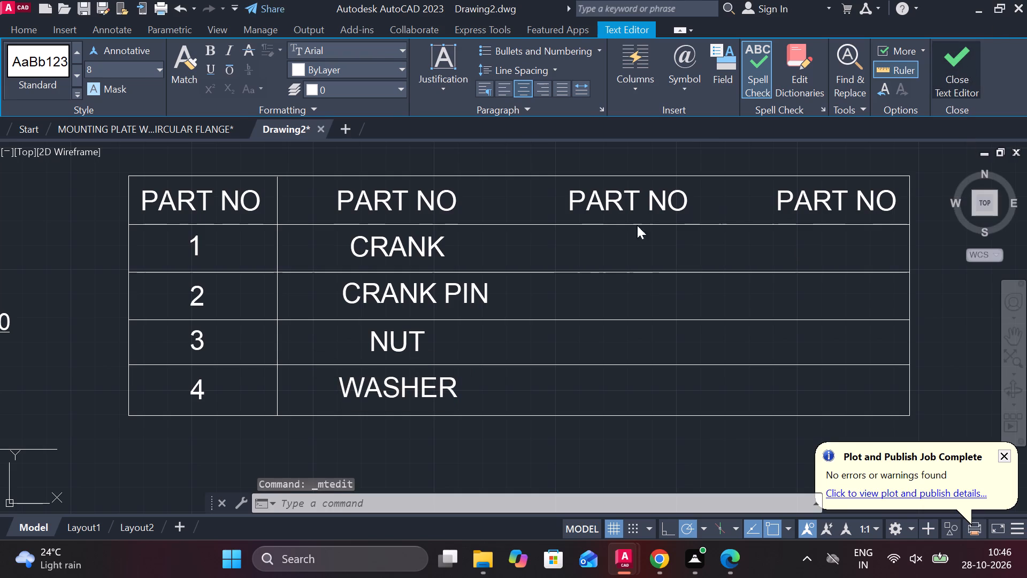
Draw a vertical line from the table's top border to its bottom border between the second and third columns.
key("l")
key("Return")
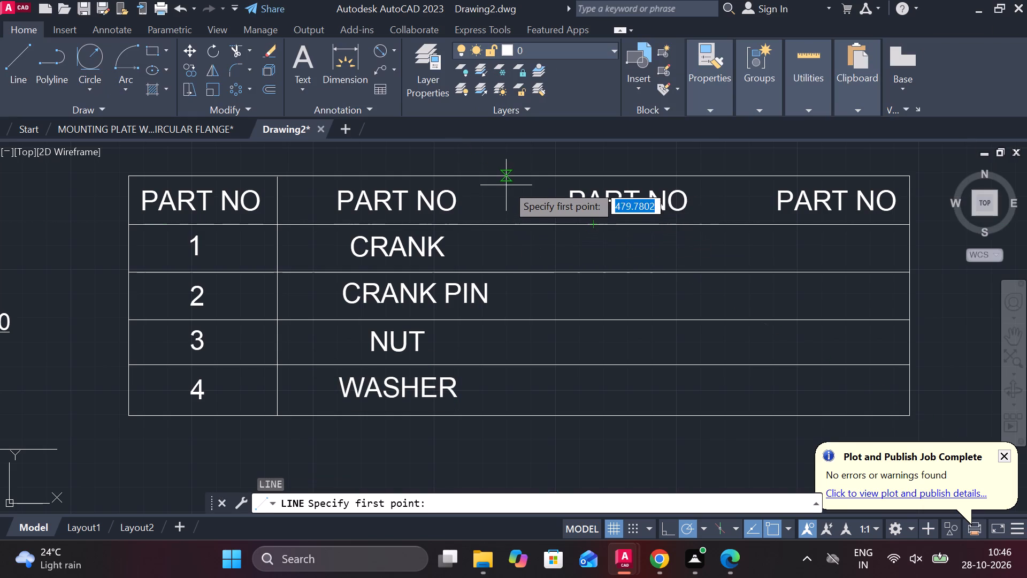
left_click(507, 185)
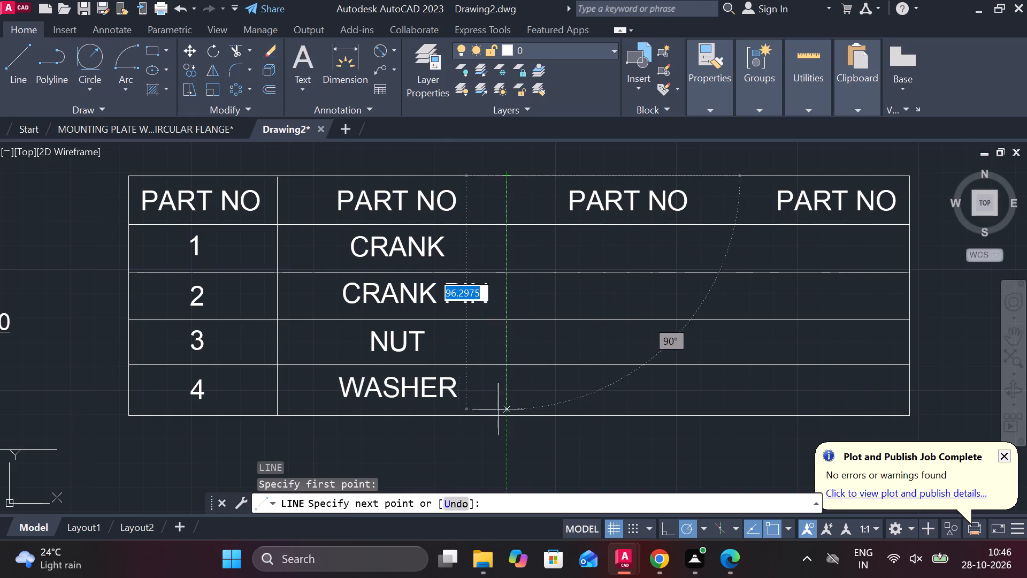
left_click(504, 413)
key("Escape")
scroll(620, 329, "down", 1)
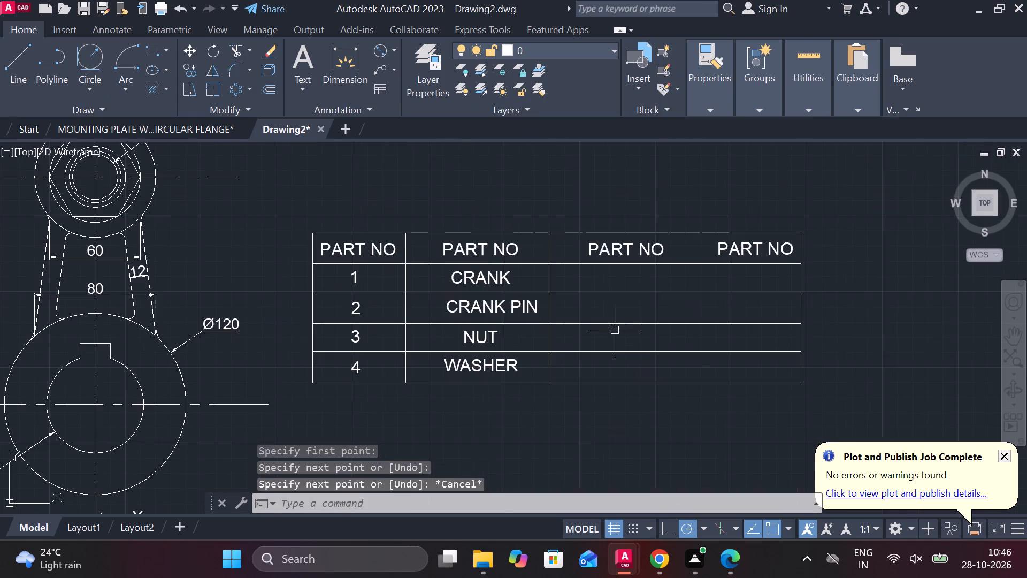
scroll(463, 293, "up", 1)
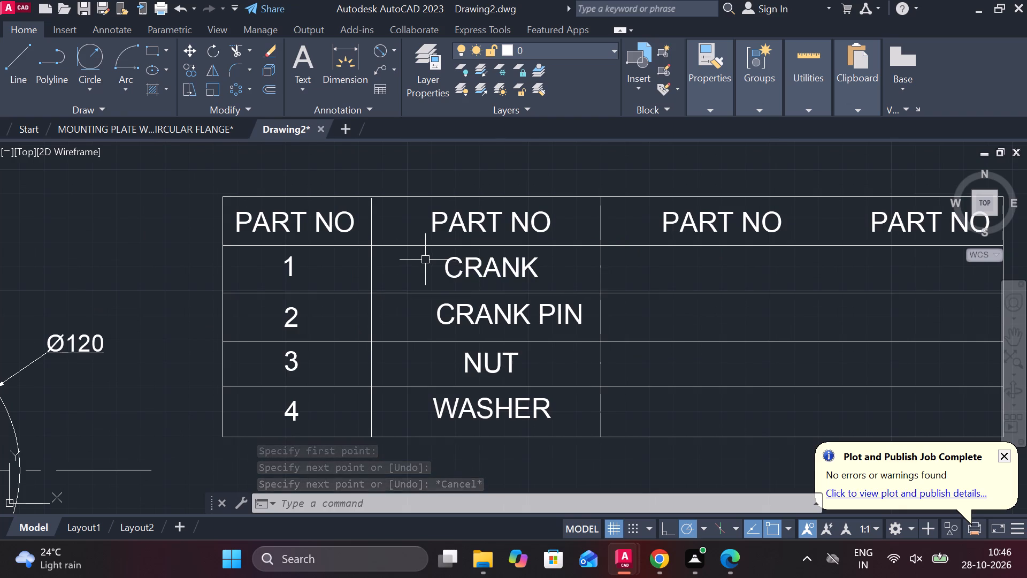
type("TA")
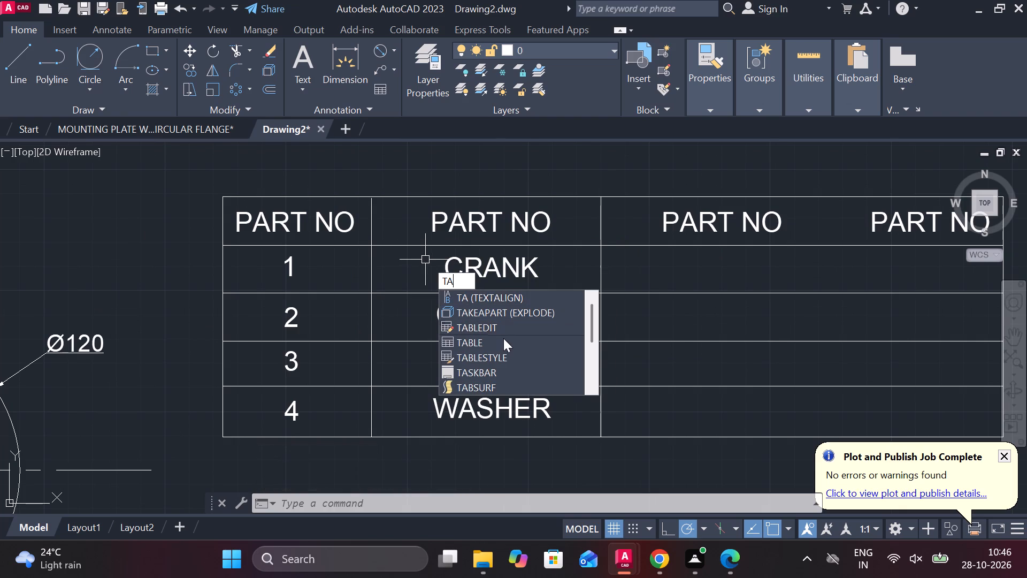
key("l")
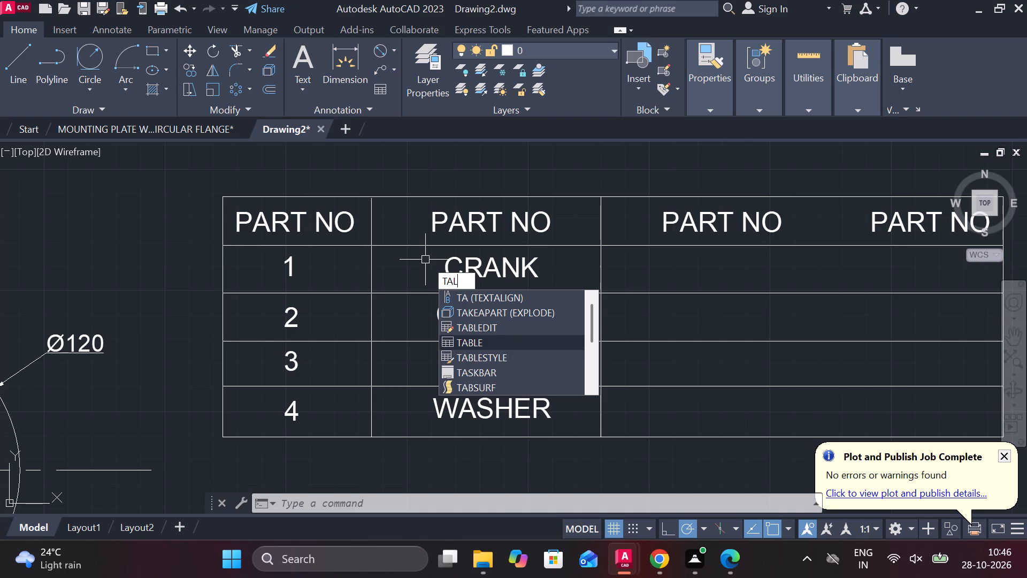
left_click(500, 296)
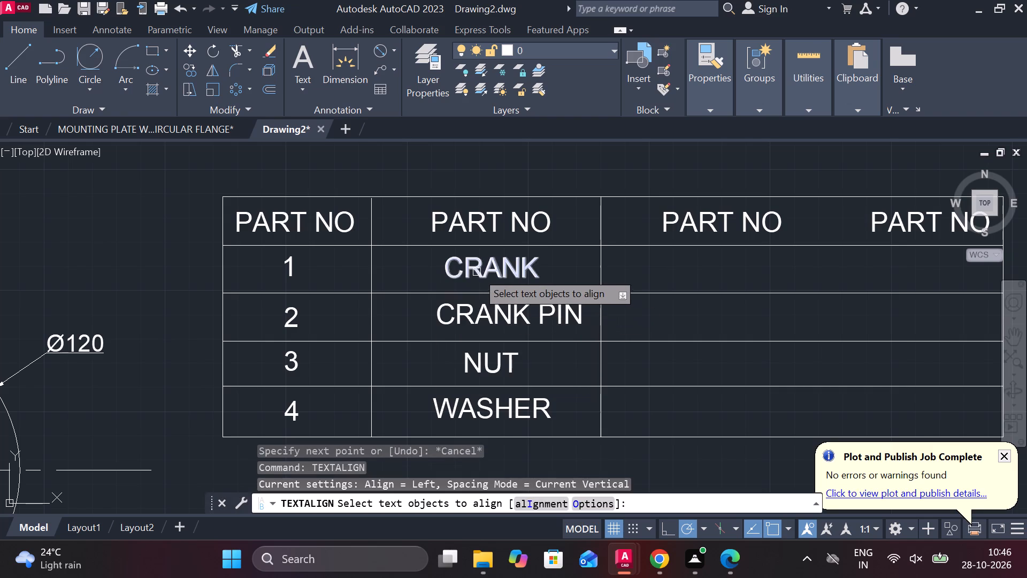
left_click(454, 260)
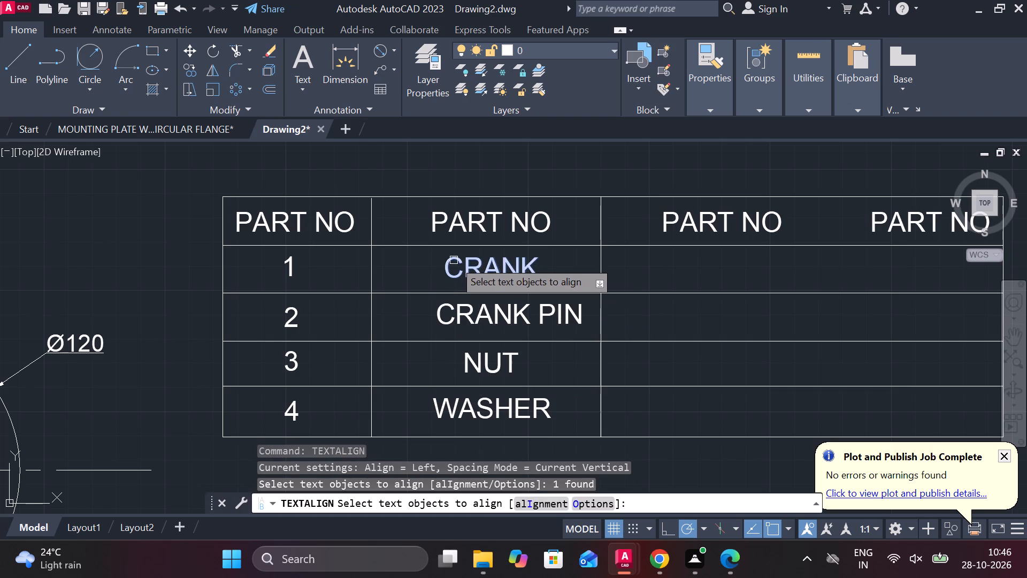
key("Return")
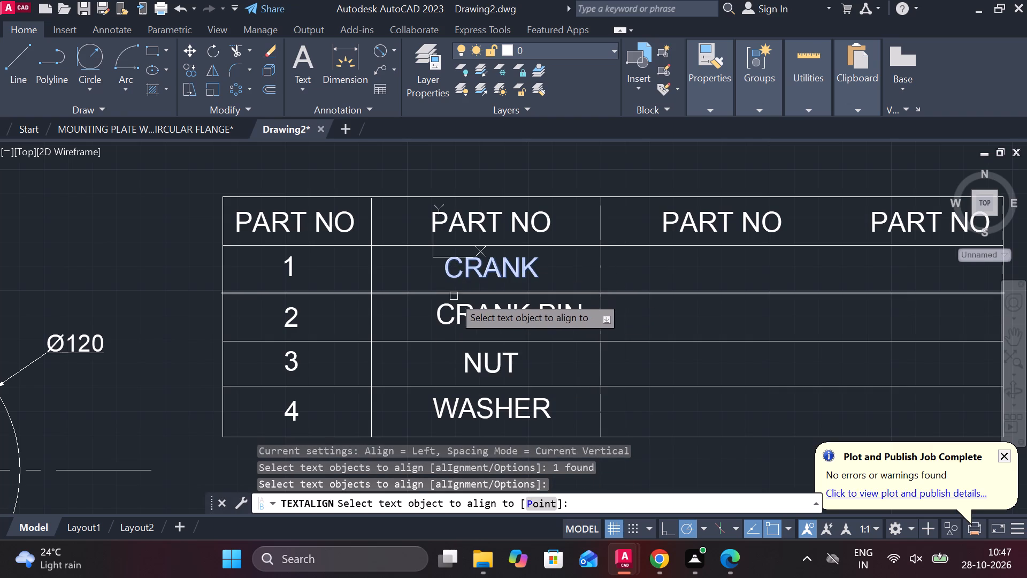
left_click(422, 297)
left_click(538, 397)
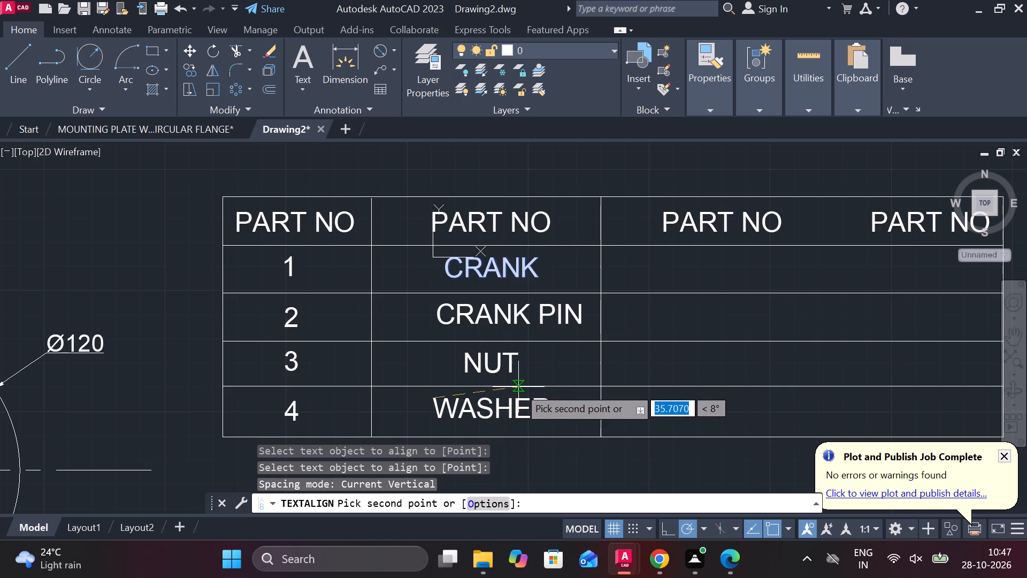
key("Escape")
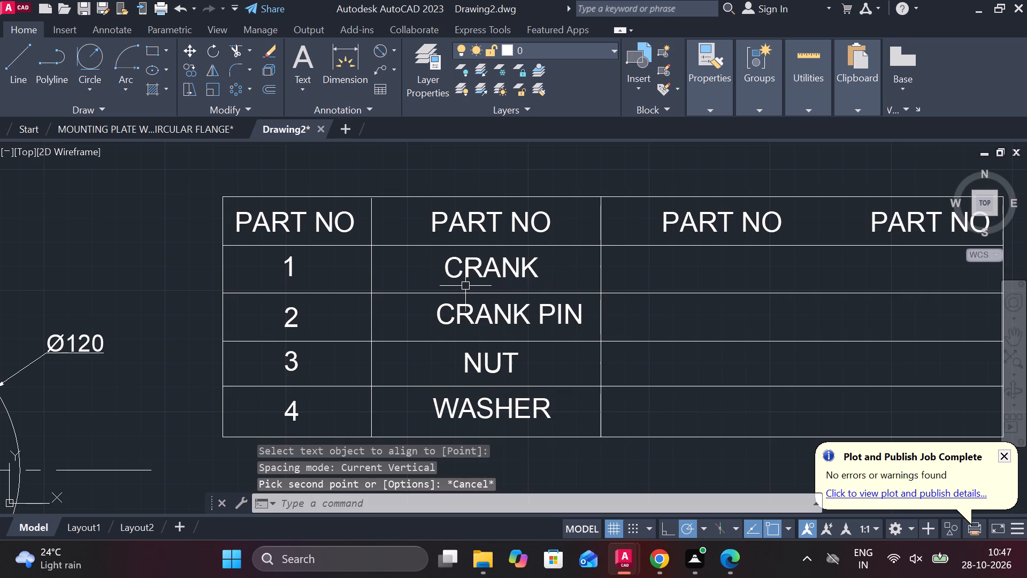
Left-align the CRANK, CRANK PIN, NUT and WASHER texts vertically with Text Align, using CRANK as the reference.
type("TAL")
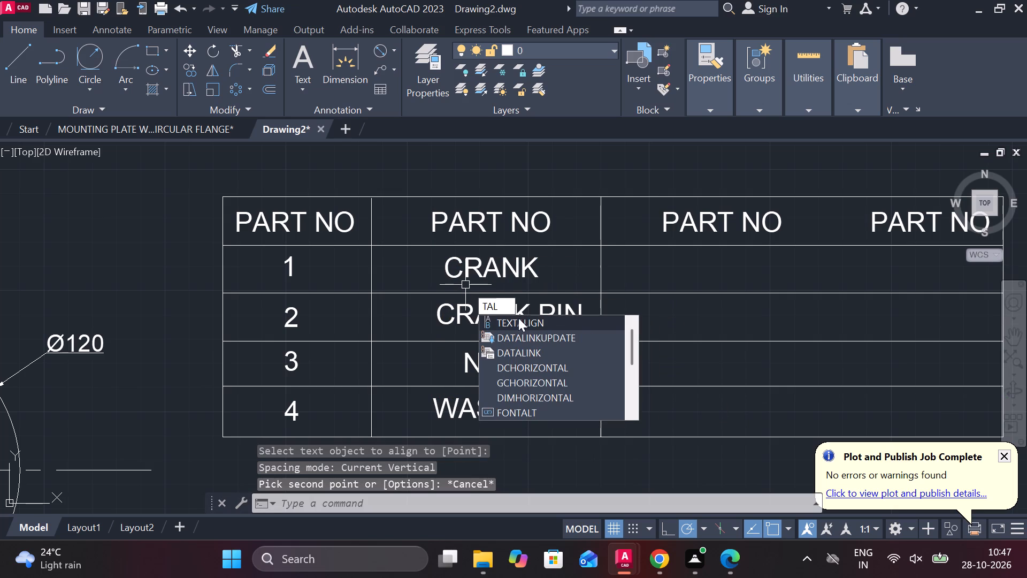
left_click(521, 322)
left_click(556, 413)
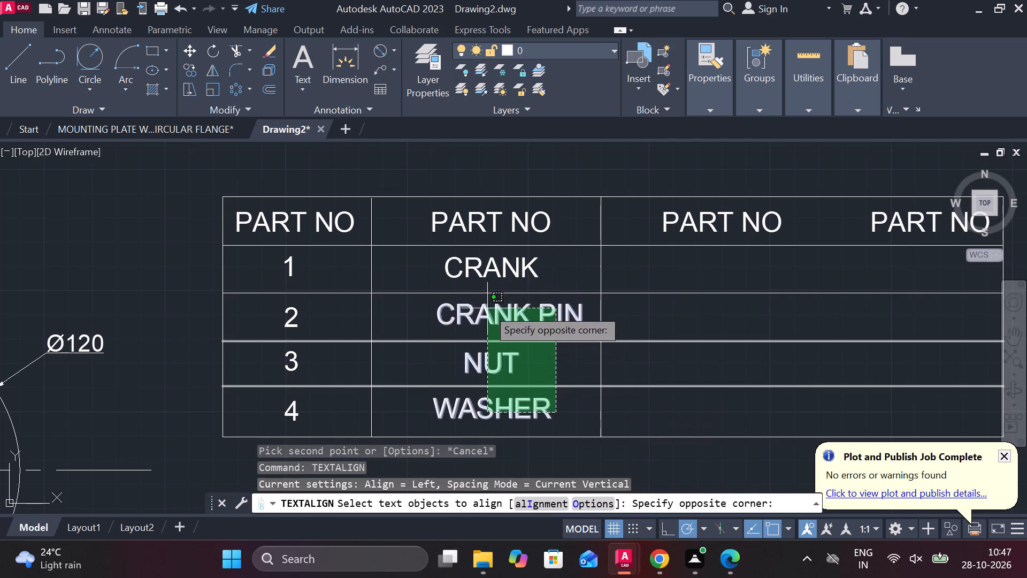
left_click(450, 268)
key("Return")
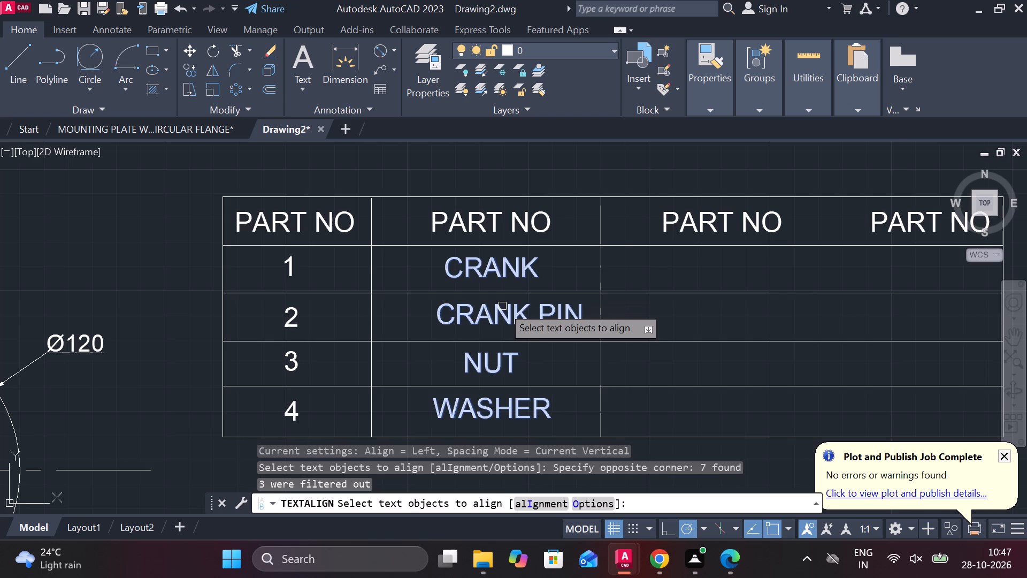
left_click(446, 261)
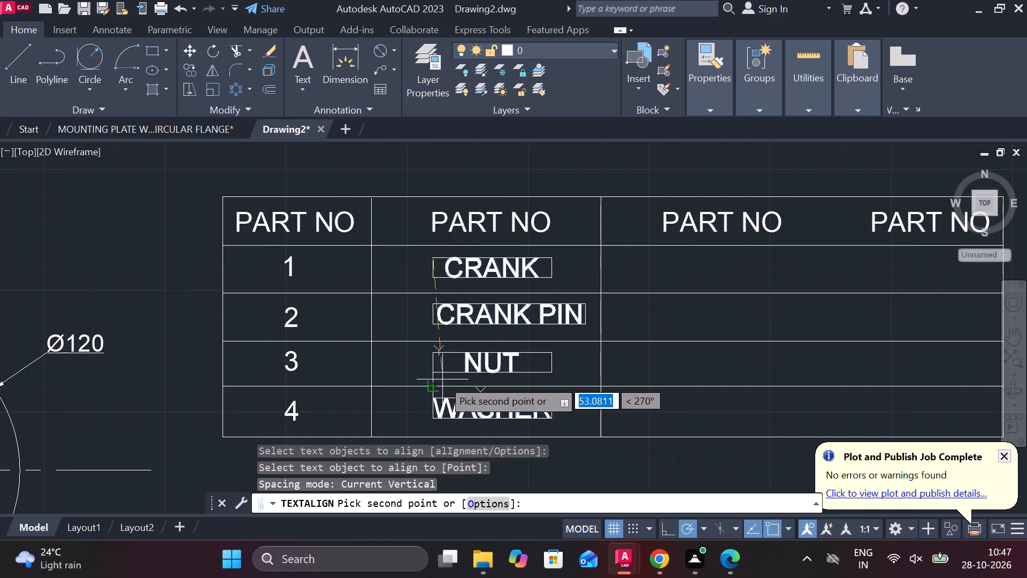
middle_click_drag(441, 378, 441, 265)
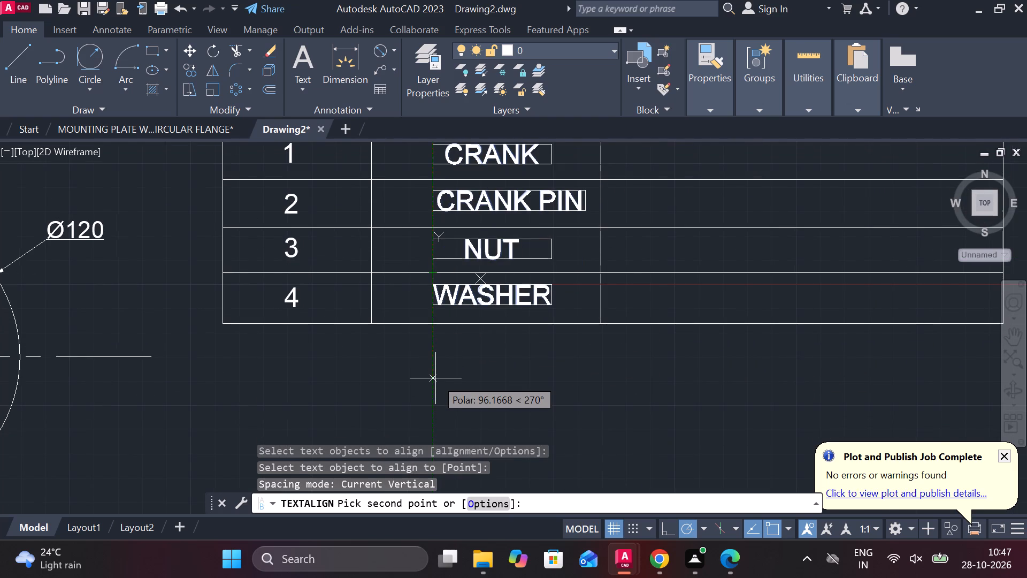
left_click(435, 378)
Replace the second column's header text with NAME, centre it and close the text editor.
scroll(602, 340, "down", 1)
middle_click_drag(618, 332, 568, 396)
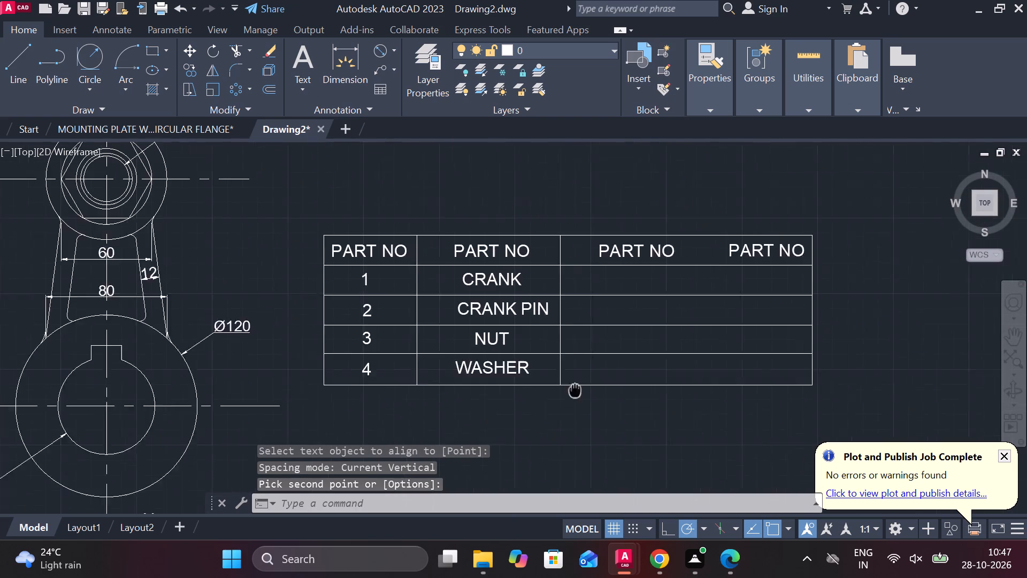
middle_click_drag(568, 396, 528, 406)
scroll(593, 309, "up", 1)
middle_click_drag(581, 309, 500, 321)
middle_click_drag(367, 283, 564, 302)
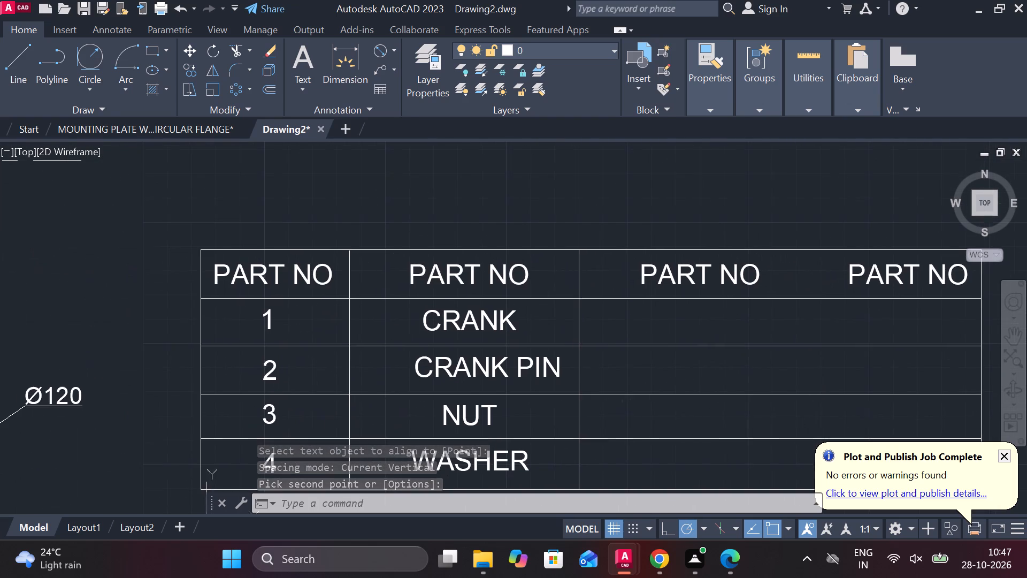
double_click(464, 276)
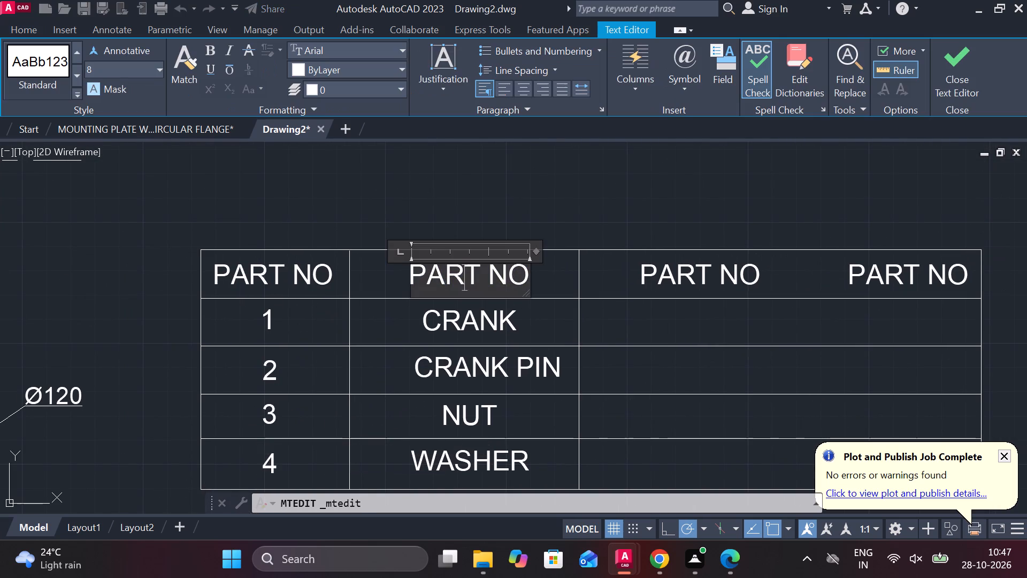
key("Right")
key("Right")
key("Right")
key("Right")
key("BackSpace")
key("BackSpace")
key("BackSpace")
key("BackSpace")
key("BackSpace")
key("BackSpace")
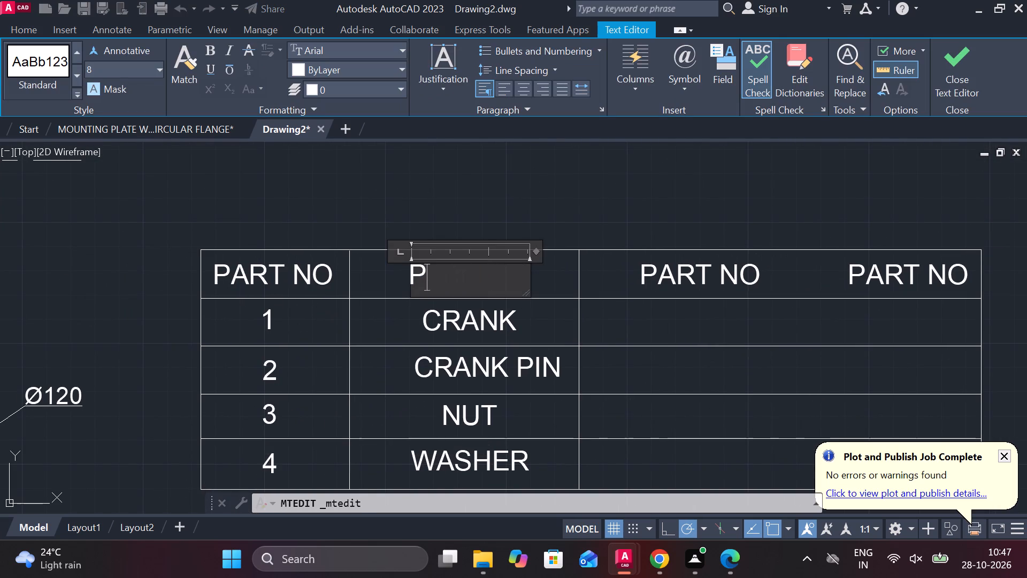
key("BackSpace")
type("NAME")
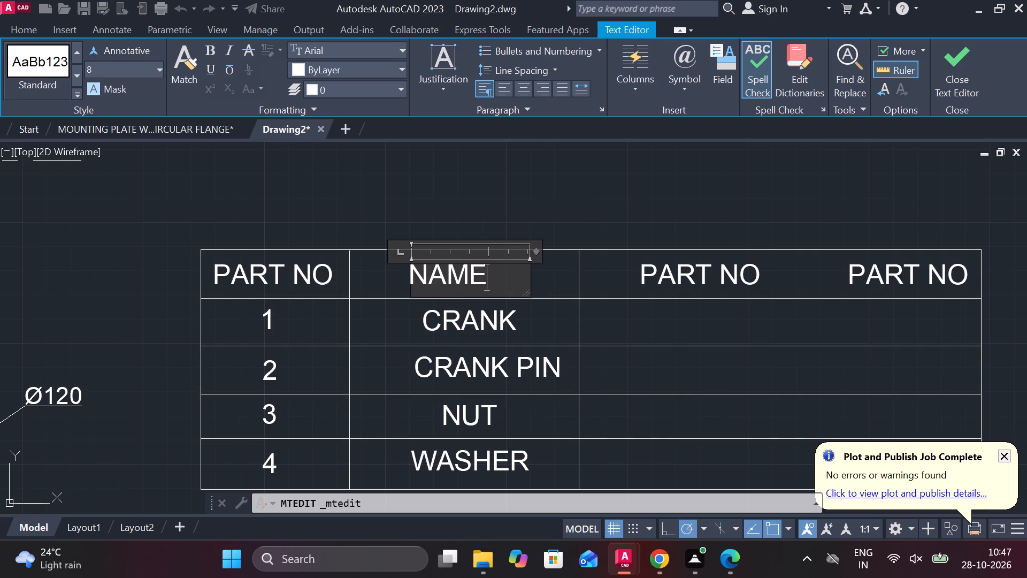
left_click(524, 94)
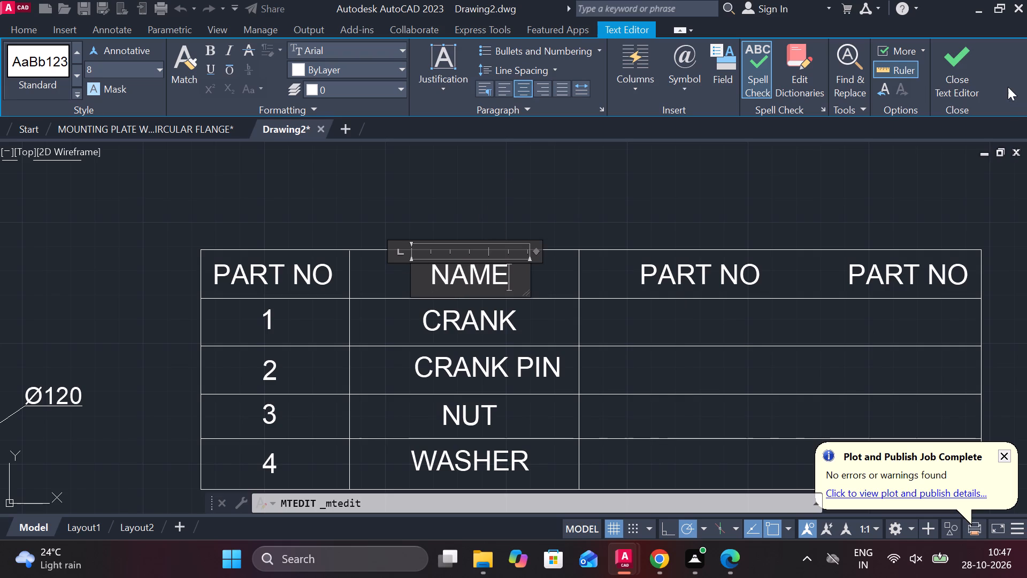
left_click(969, 77)
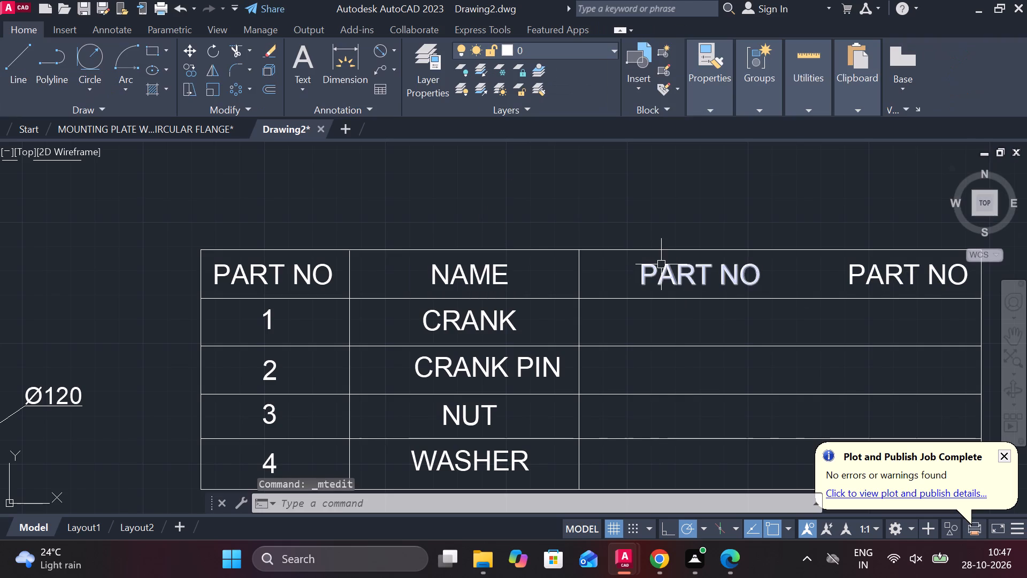
Replace the third column's header text with MATERIAL, centre it and close the text editor.
double_click(676, 280)
key("Right")
key("Right")
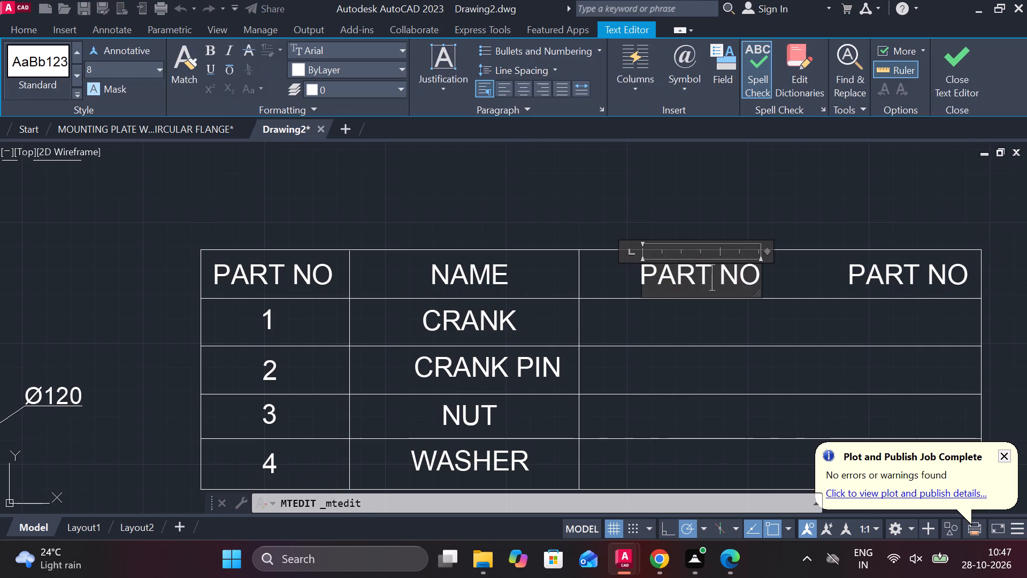
key("Right")
key("Right")
key("Right")
key("BackSpace")
key("BackSpace")
key("BackSpace")
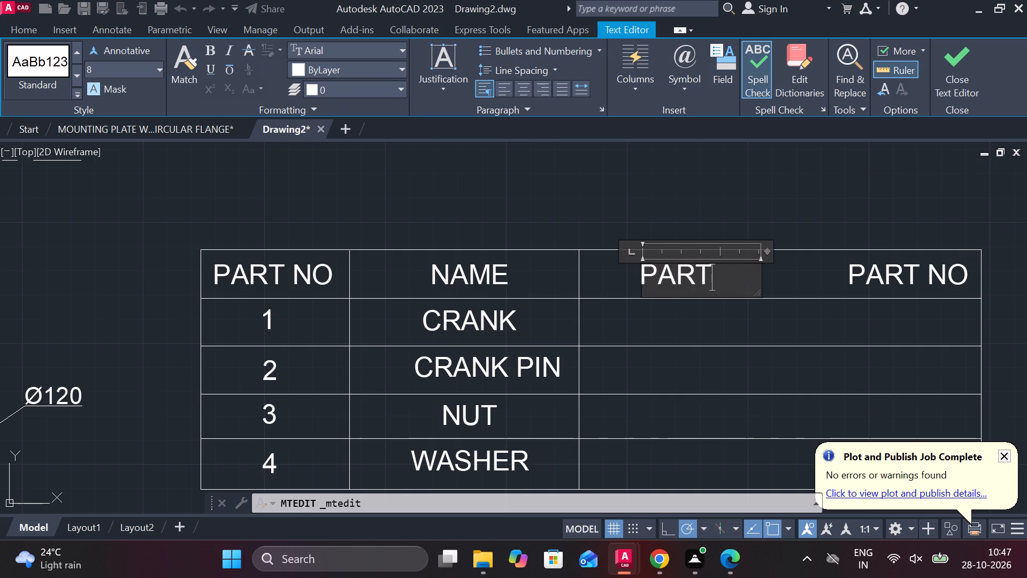
key("BackSpace")
key("BackSpace")
key("BackSpace")
key("BackSpace")
type("MATERIAL")
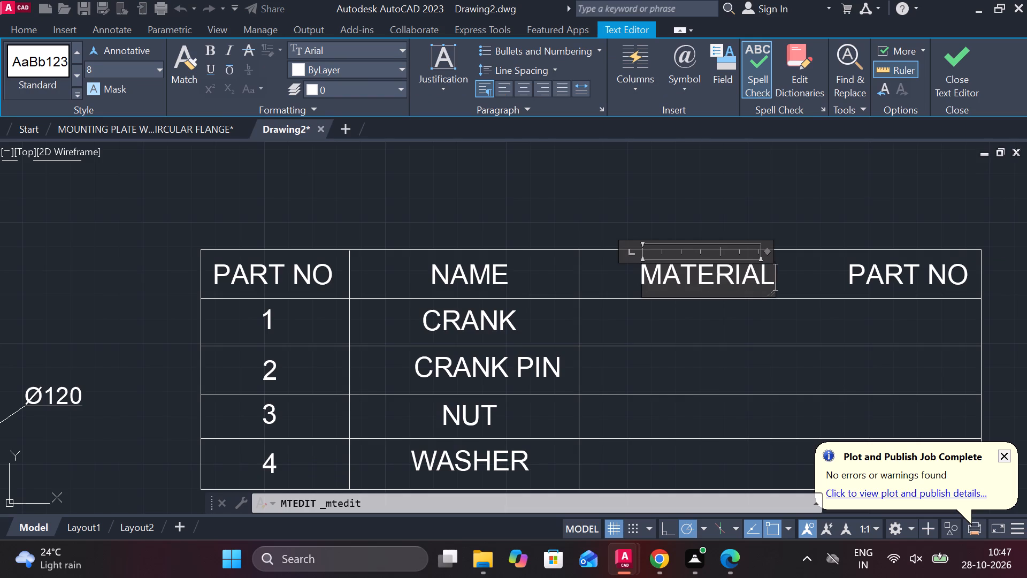
left_click(517, 84)
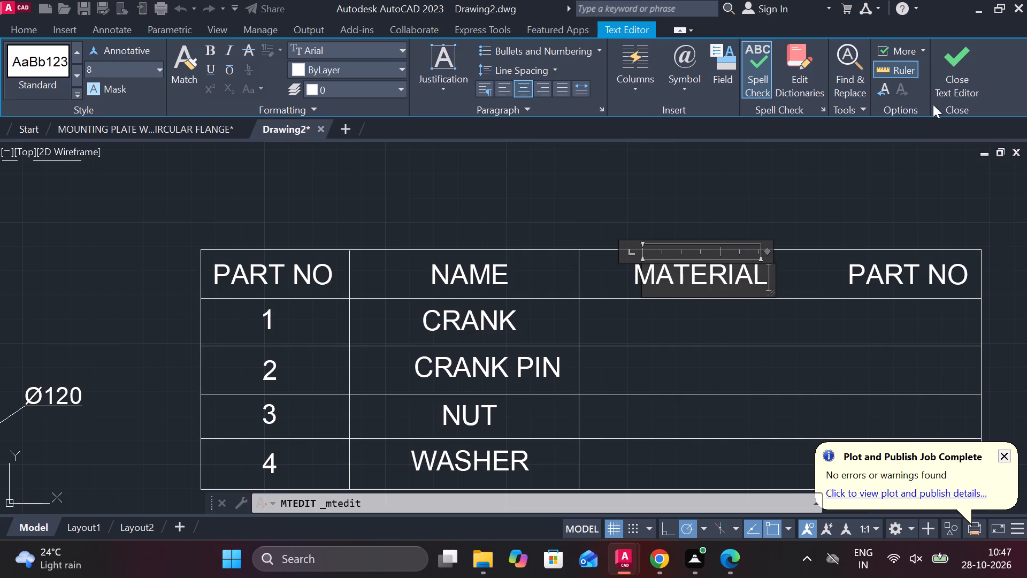
left_click(952, 44)
Copy the CRANK text from the NAME column into row 1 of the MATERIAL column.
middle_click_drag(806, 264, 686, 248)
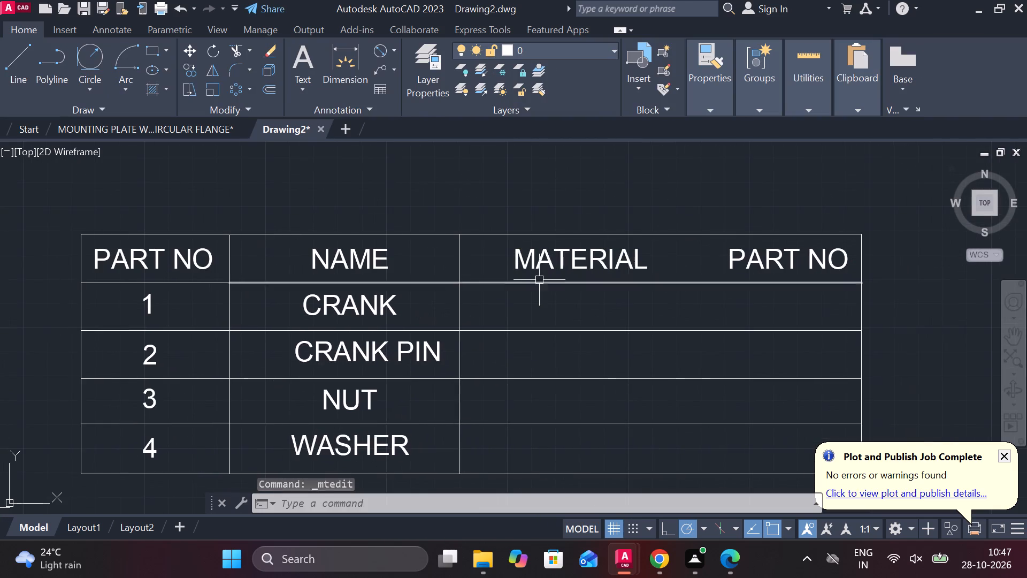
left_click(388, 300)
type("CO")
key("Return")
left_click(511, 318)
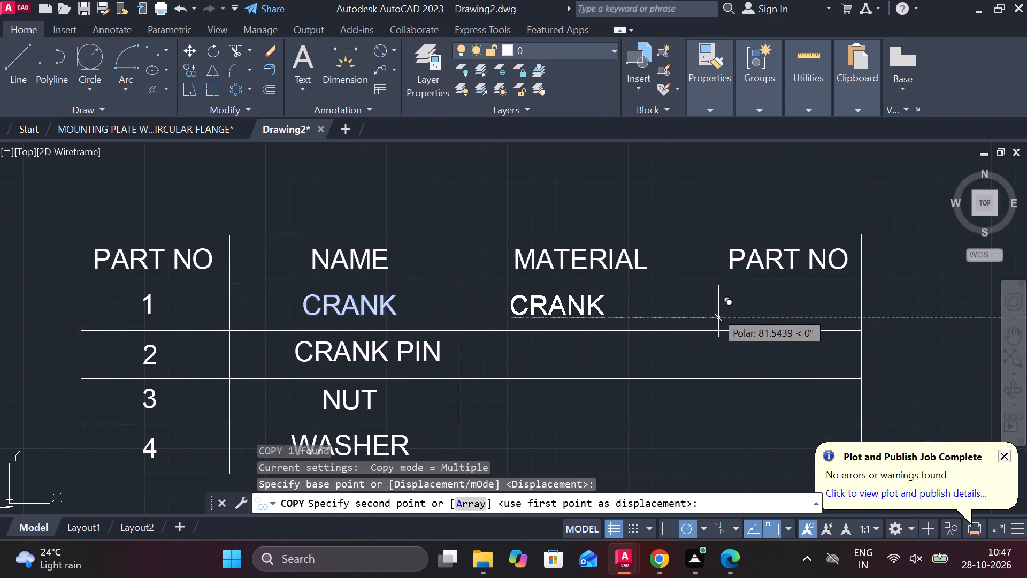
left_click(727, 311)
left_click(727, 367)
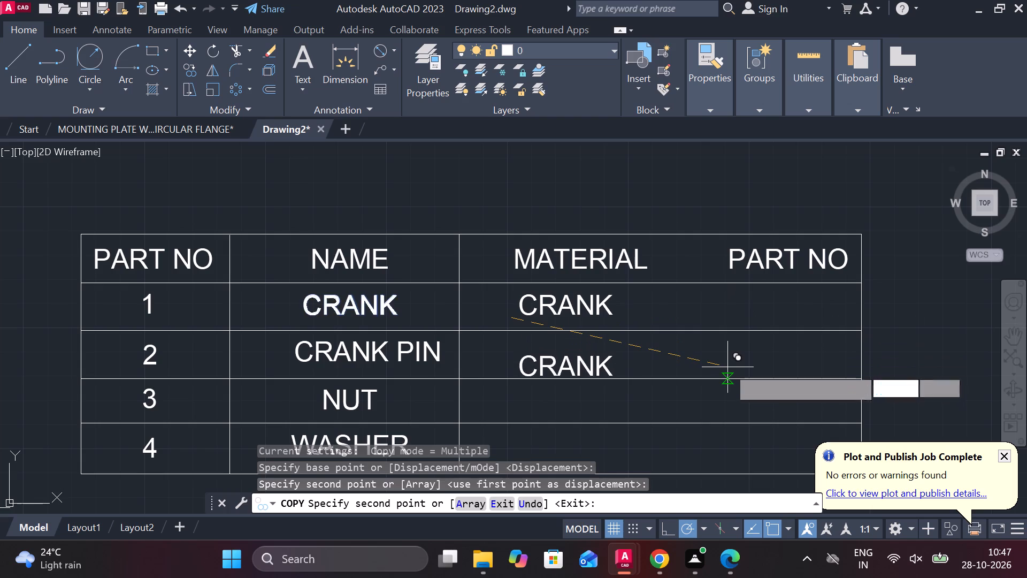
key("ctrl+z")
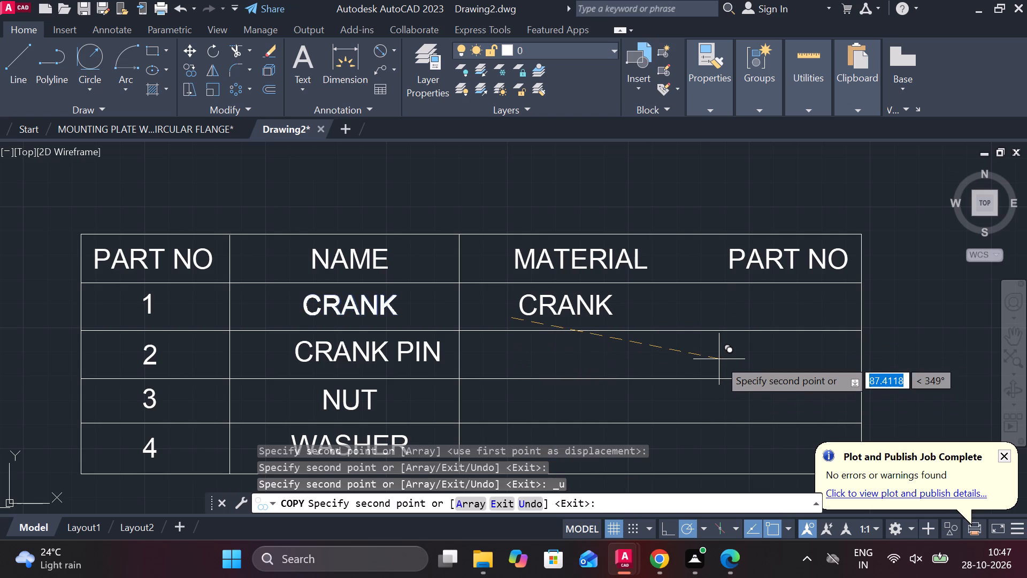
key("Escape")
Replace the CRANK text in row 1 of the MATERIAL column with FORGED STEEL.
double_click(564, 307)
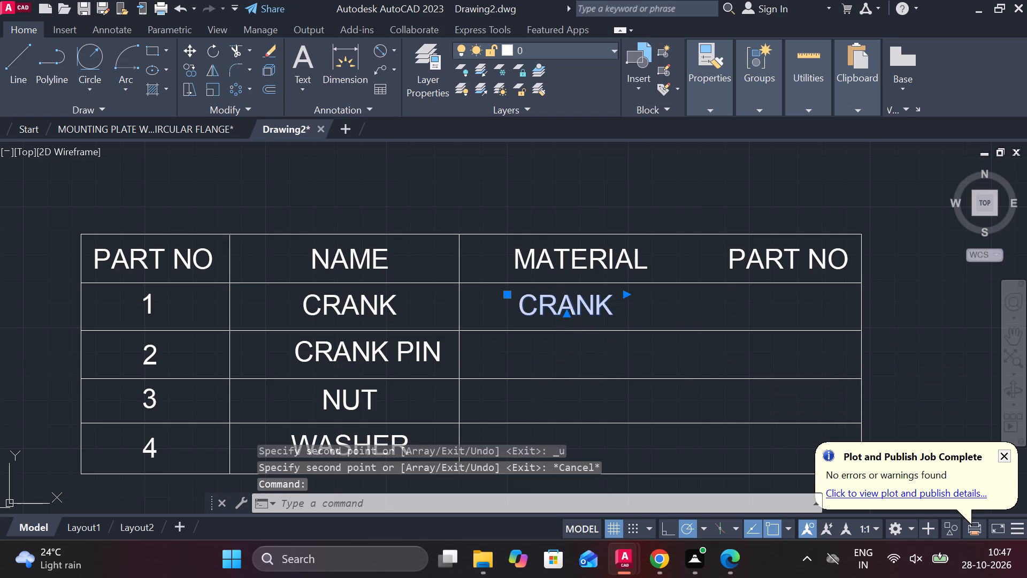
key("Right")
key("Right")
key("Right")
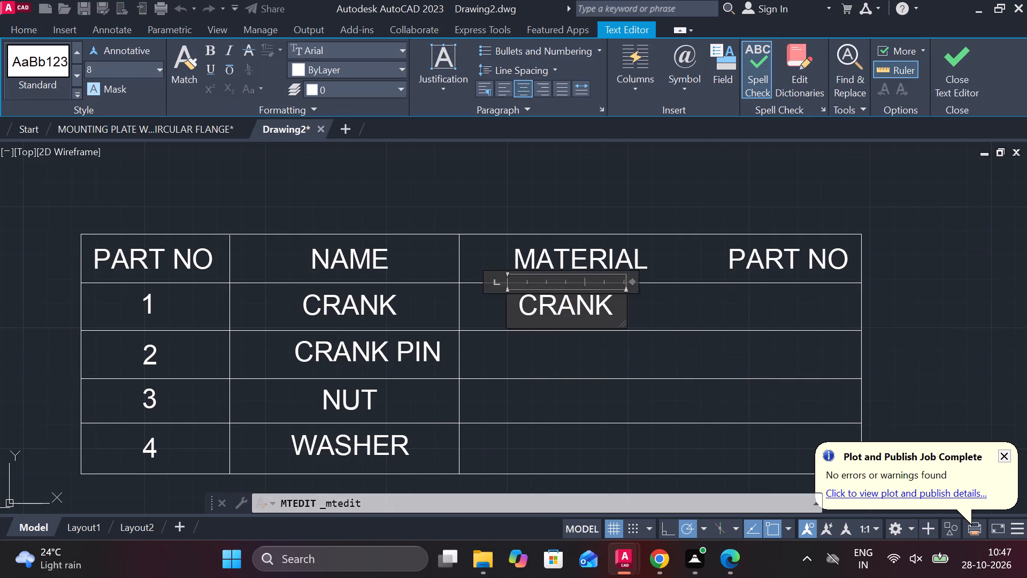
key("BackSpace")
key("BackSpace")
key("BackSpace")
key("BackSpace")
key("BackSpace")
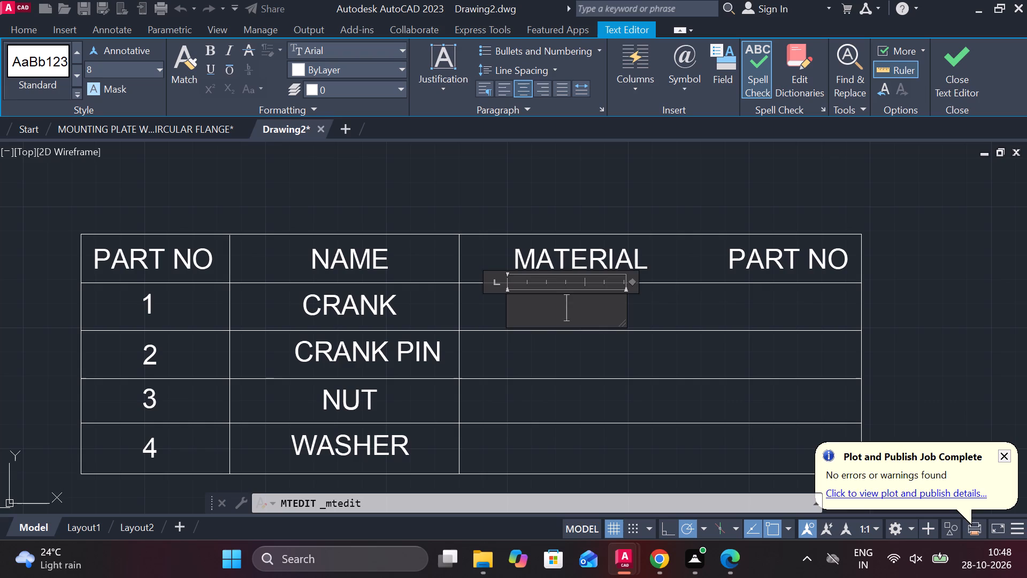
type("FORGED")
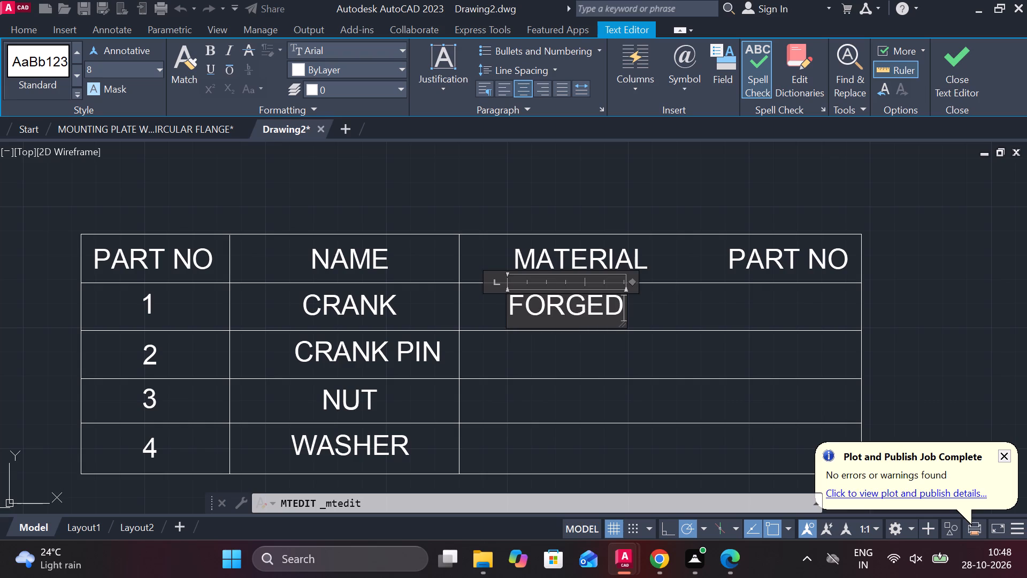
key("space")
type("STEEL")
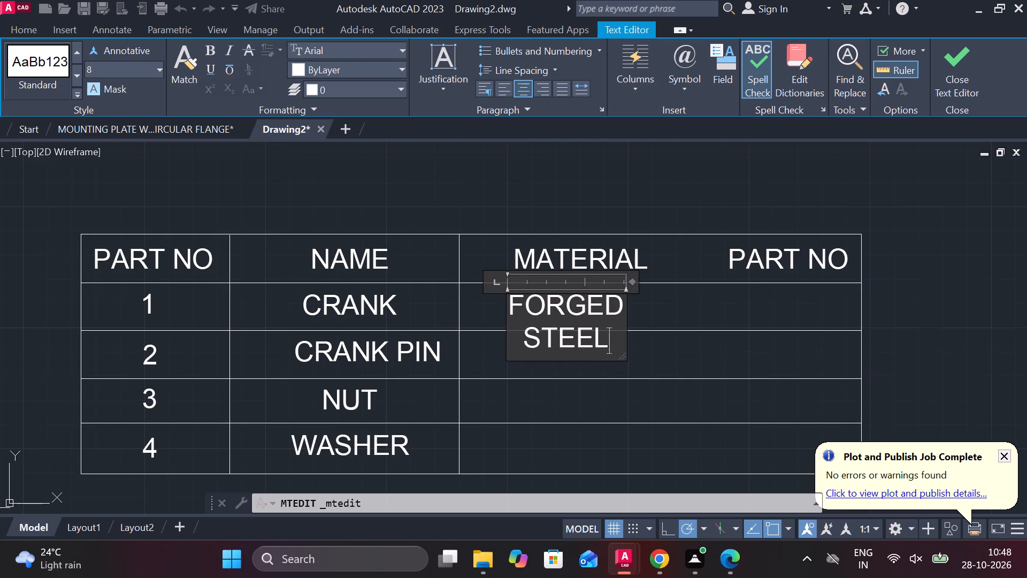
Widen the FORGED STEEL text frame so the text fits on one line, and close the text editor.
left_click_drag(626, 316, 711, 308)
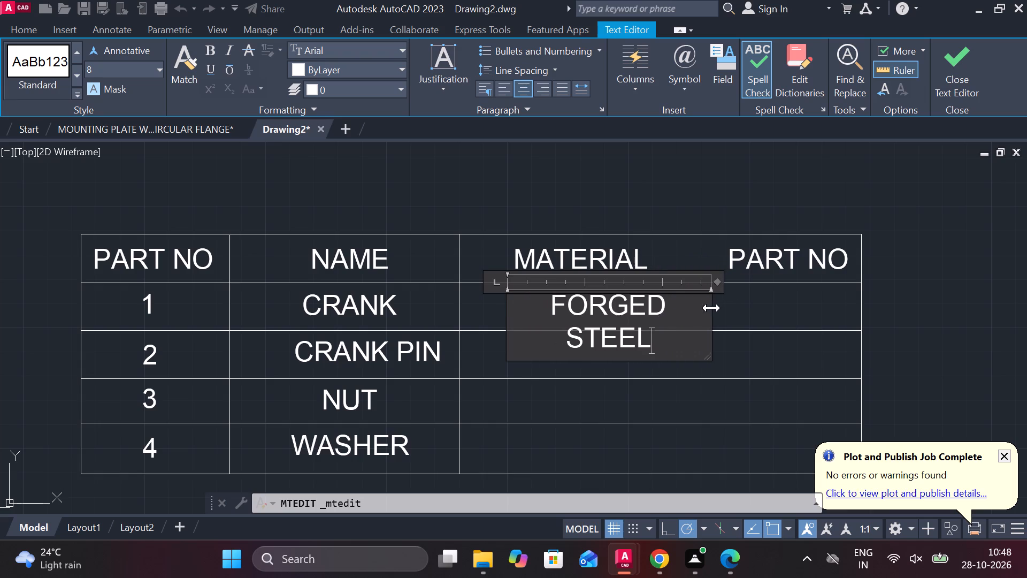
left_click_drag(712, 308, 724, 308)
double_click(615, 303)
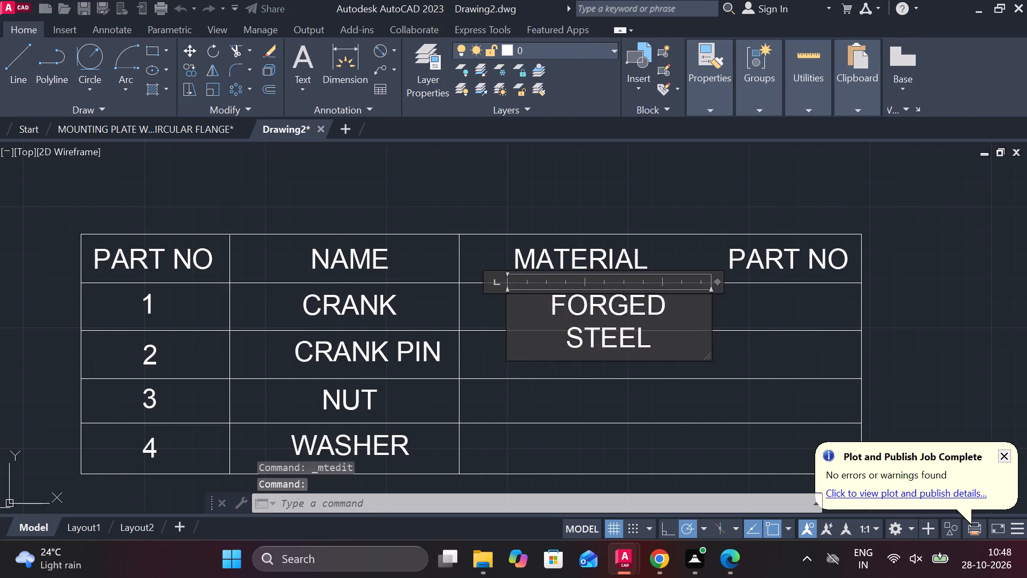
scroll(615, 303, "up", 2)
left_click(767, 321)
left_click_drag(769, 321, 792, 321)
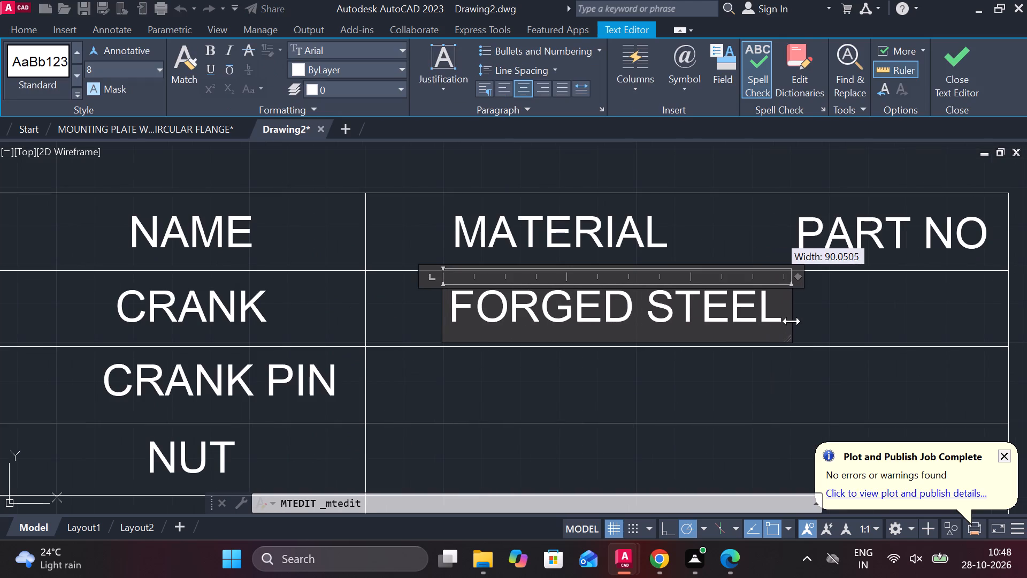
left_click_drag(792, 321, 783, 321)
left_click_drag(779, 321, 773, 321)
left_click(959, 82)
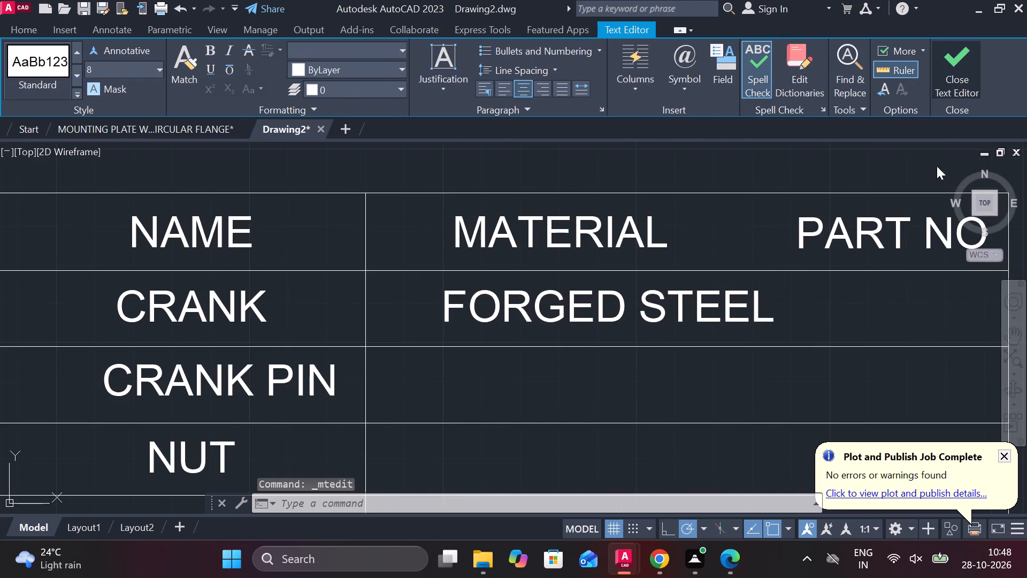
Shift the FORGED STEEL text horizontally towards the NAME column, keeping it inside its MATERIAL cell.
left_click(671, 312)
left_click(513, 303)
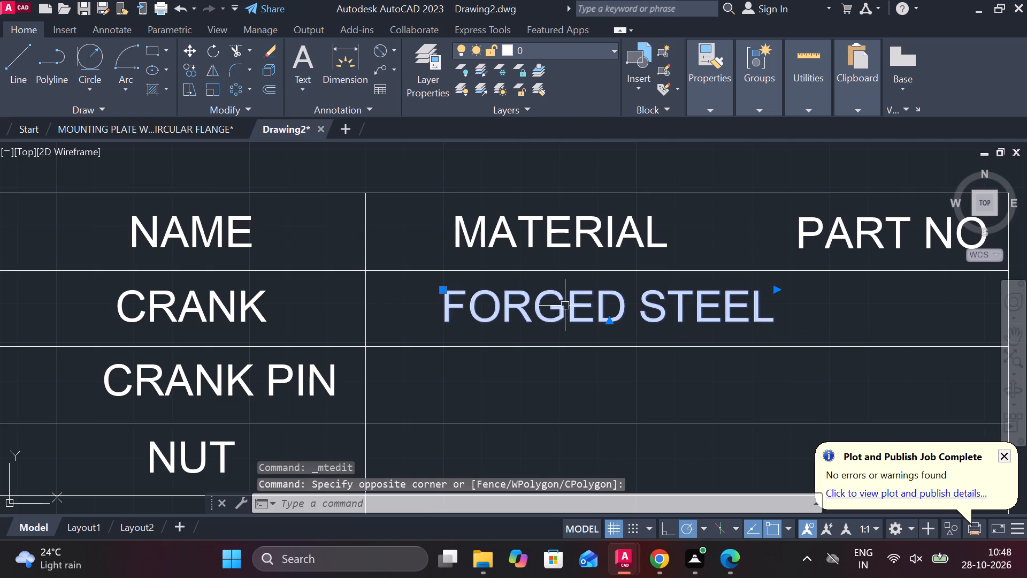
key("Escape")
left_click(558, 312)
left_click(446, 291)
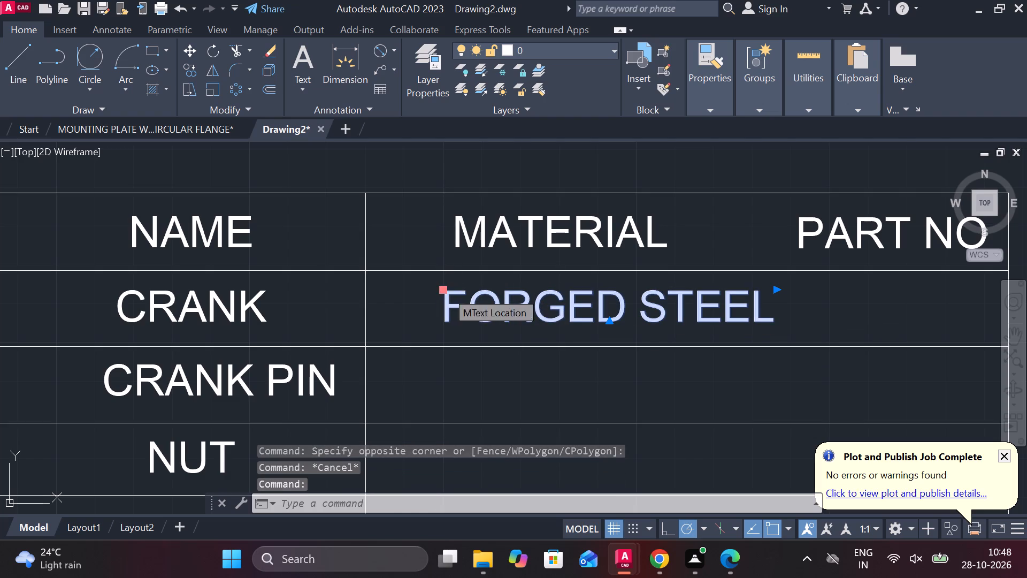
left_click(394, 292)
key("Escape")
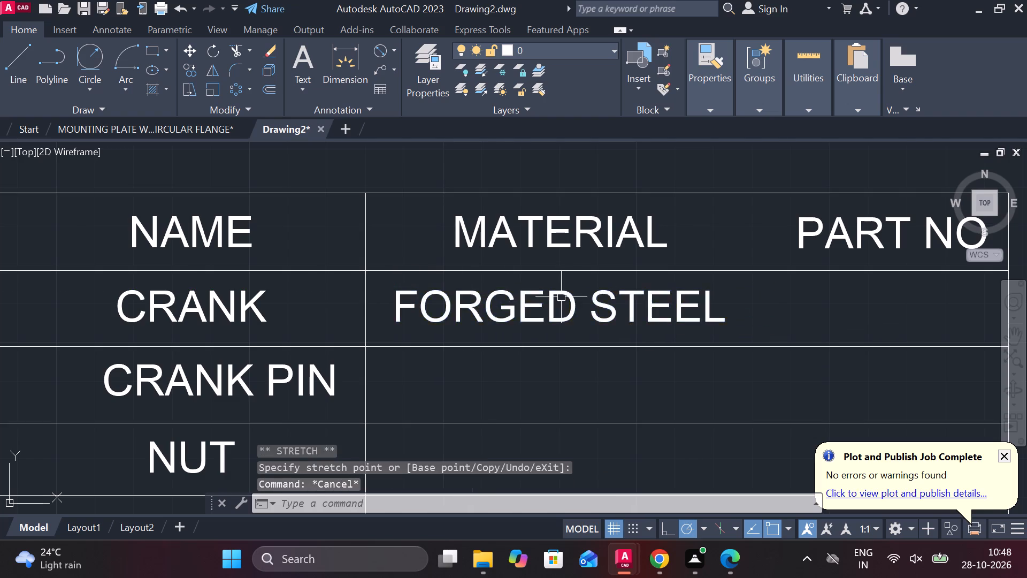
Copy the CRANK text from the NAME column into rows 2, 3 and 4 of the MATERIAL column.
scroll(561, 297, "down", 1)
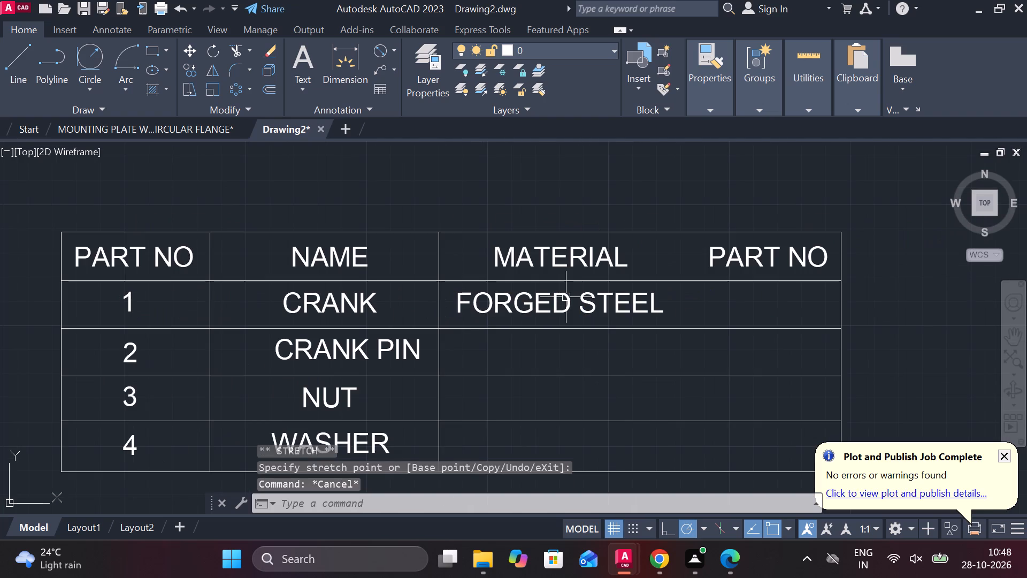
left_click(359, 296)
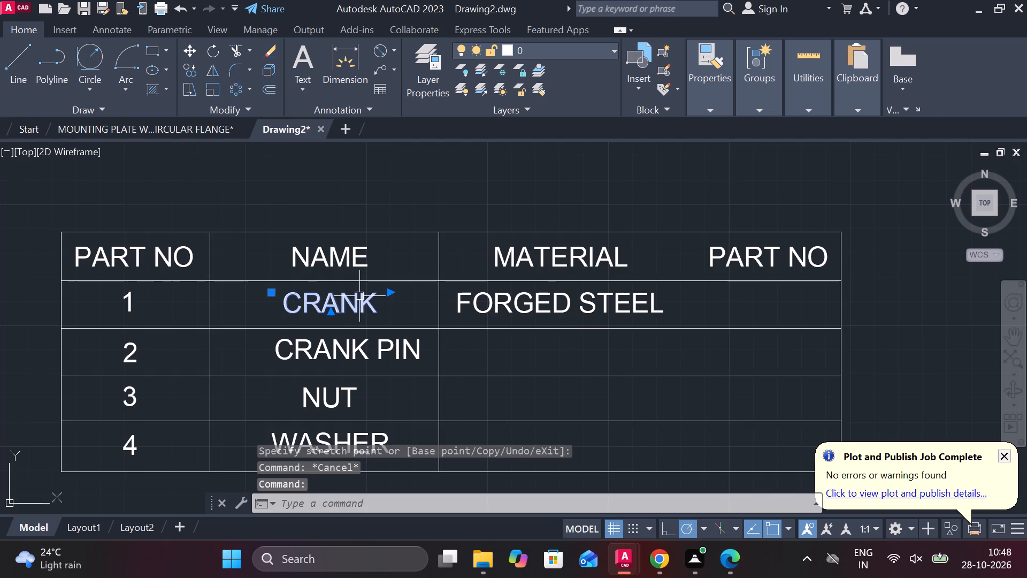
type("CO")
key("Return")
left_click(359, 296)
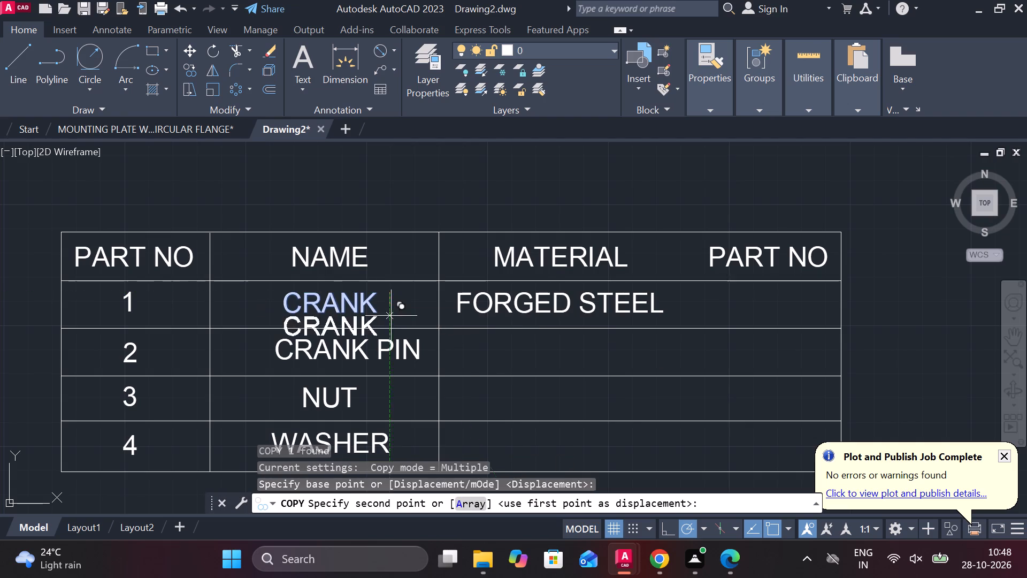
left_click(612, 344)
middle_click_drag(625, 344, 614, 263)
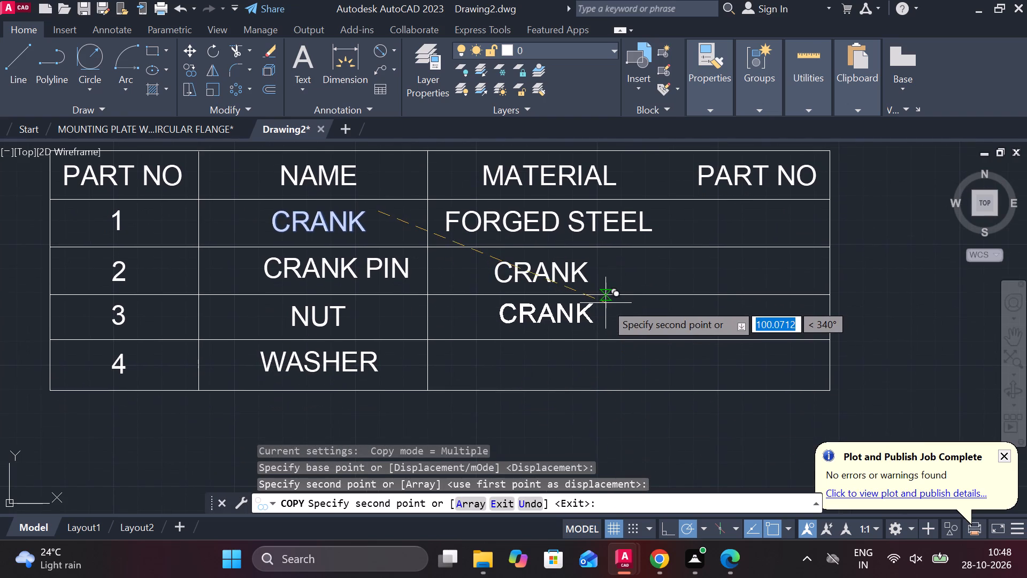
scroll(606, 308, "up", 2)
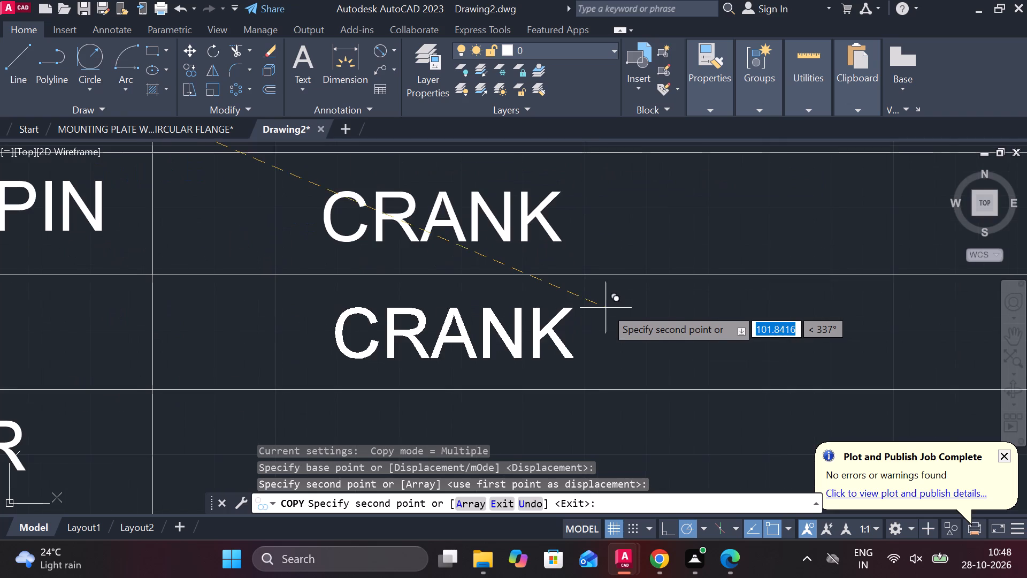
left_click(603, 306)
scroll(603, 306, "down", 2)
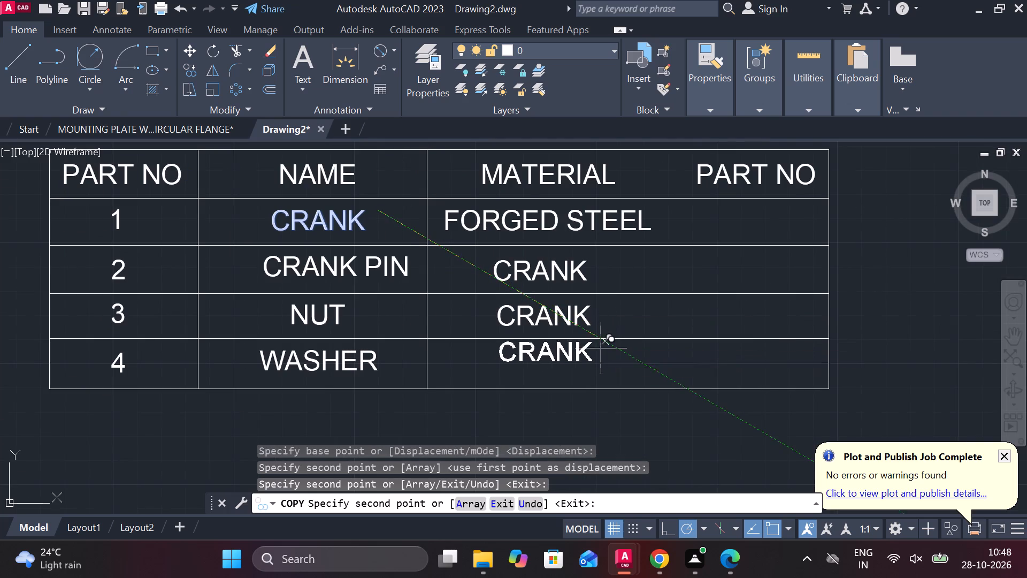
scroll(602, 359, "up", 2)
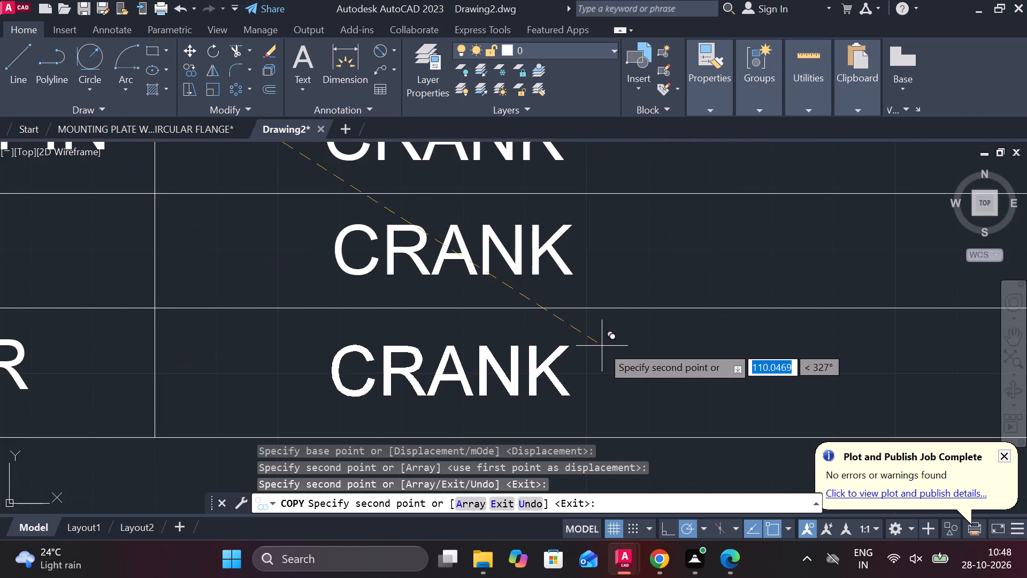
left_click(602, 346)
key("Escape")
Replace the copied text in row 4 of the MATERIAL column with MS.
scroll(642, 310, "down", 2)
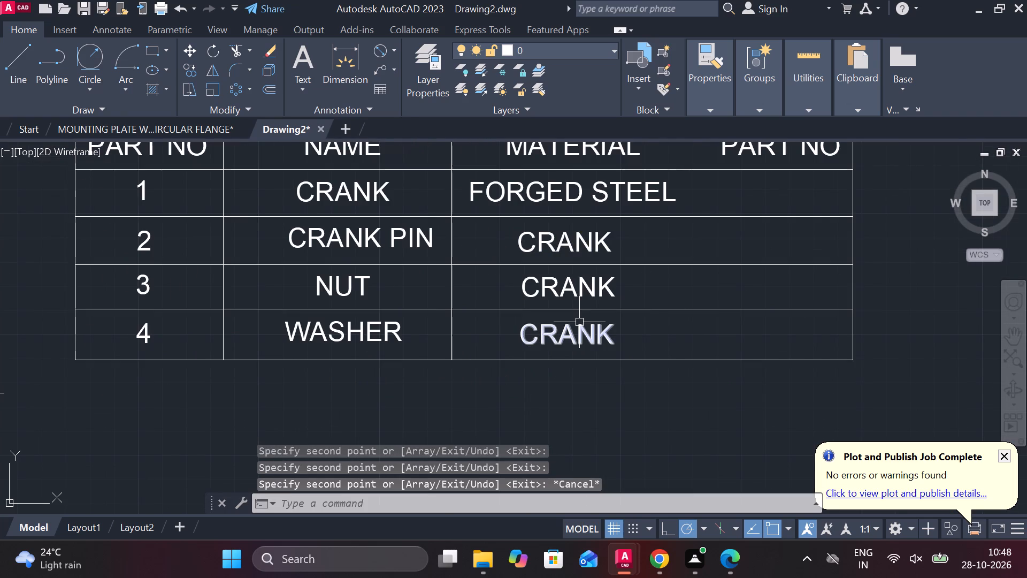
double_click(579, 326)
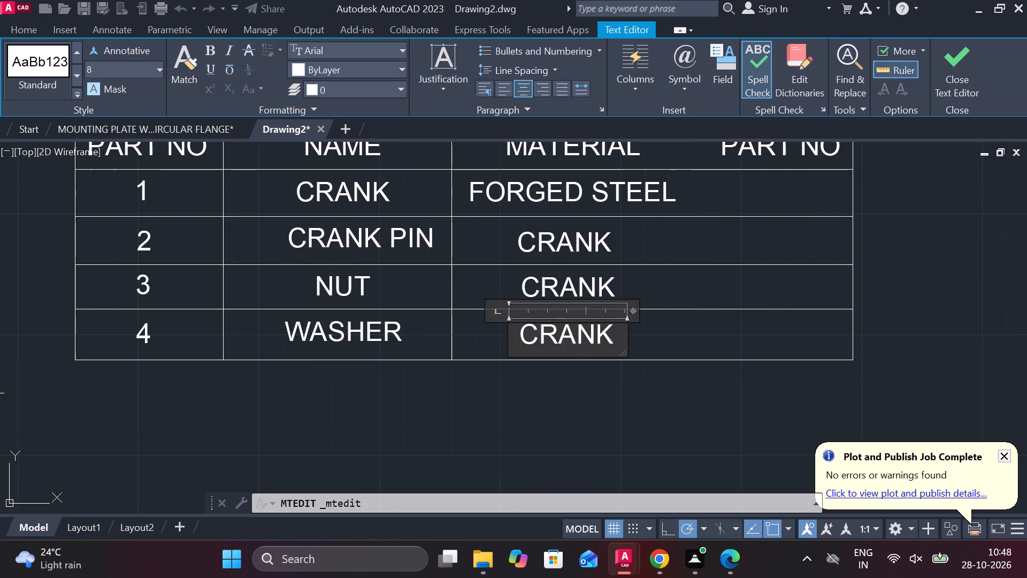
key("Right")
key("BackSpace")
key("BackSpace")
key("BackSpace")
key("Right")
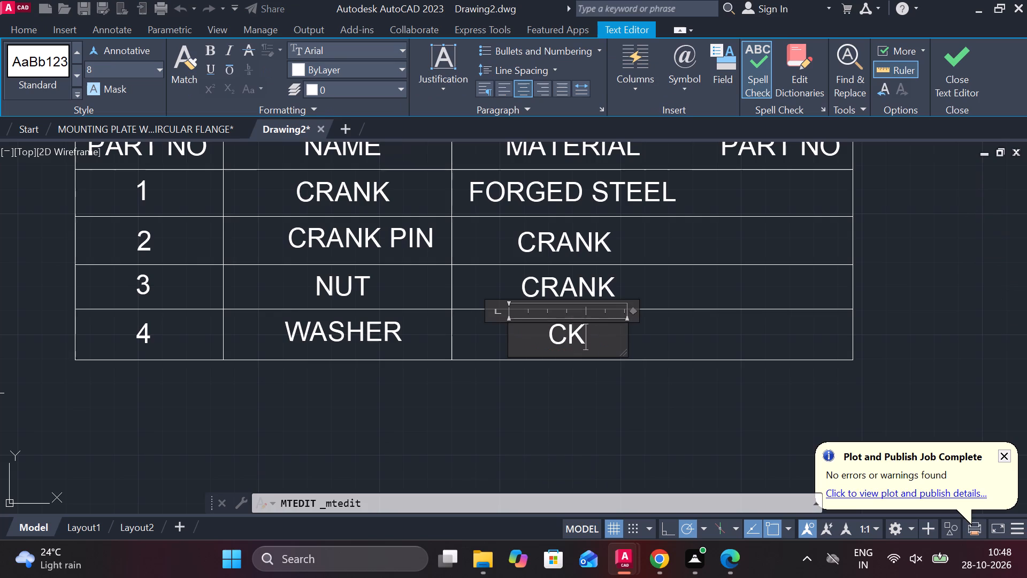
key("BackSpace")
key("BackSpace")
key("m")
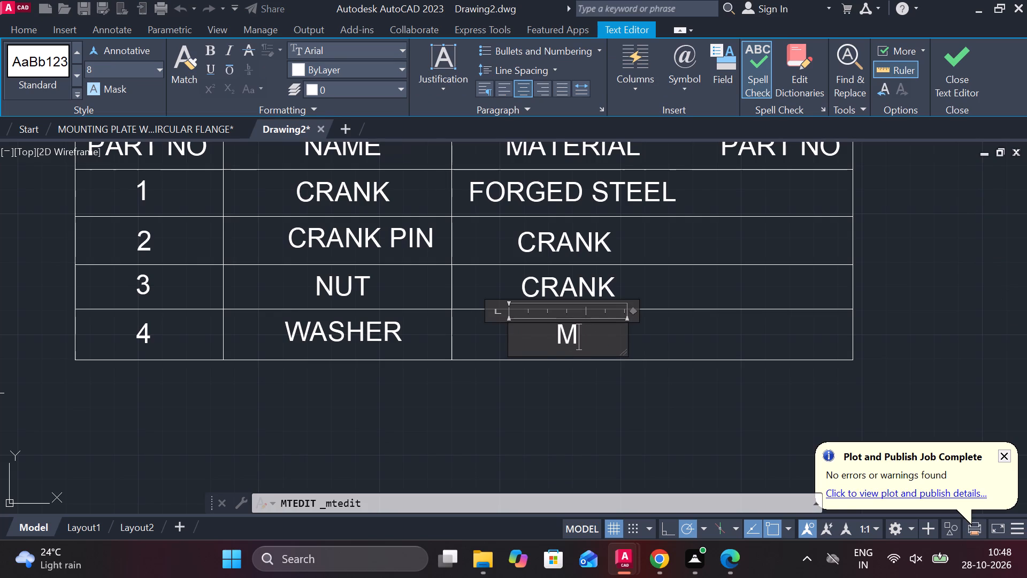
key("s")
left_click(574, 294)
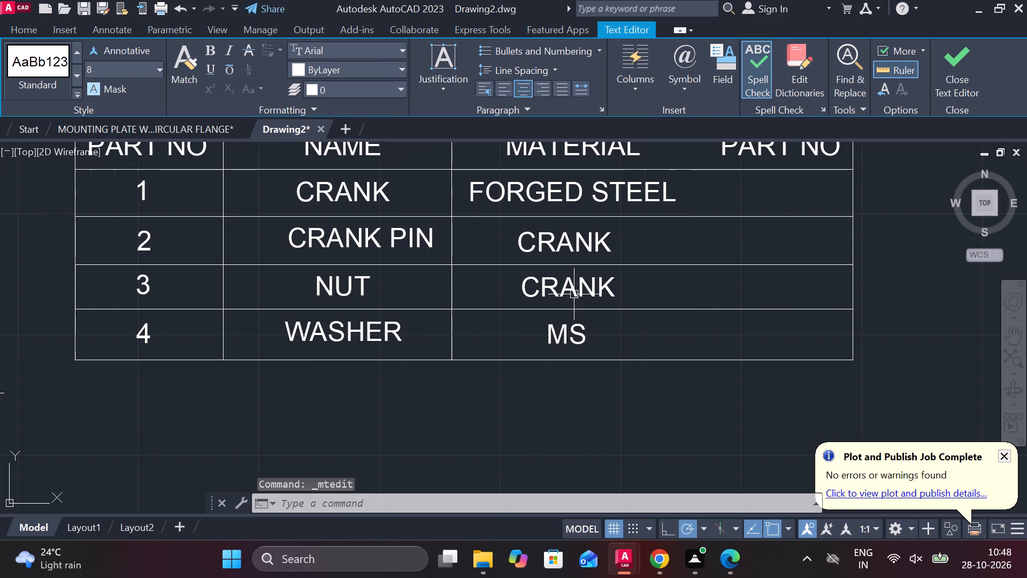
Replace the copied text in row 3 of the MATERIAL column with MS.
double_click(575, 294)
key("Right")
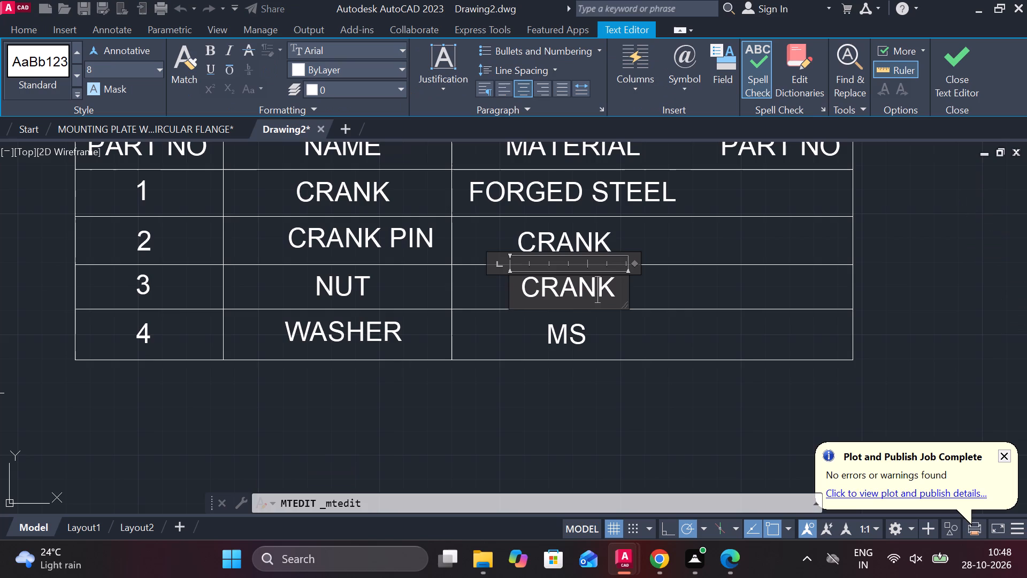
key("Right")
key("BackSpace")
key("BackSpace")
key("BackSpace")
key("BackSpace")
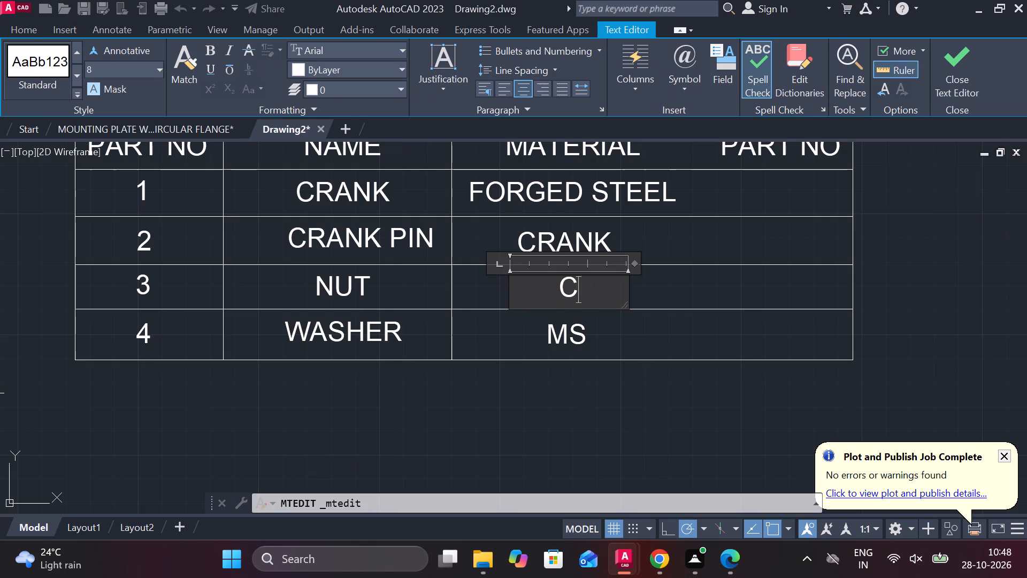
key("BackSpace")
type("MS")
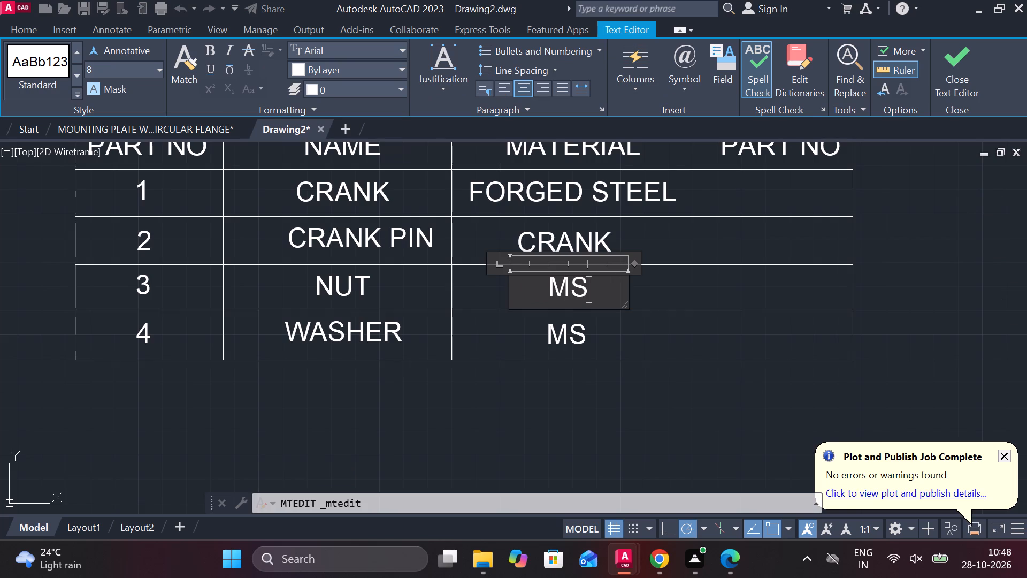
left_click(663, 248)
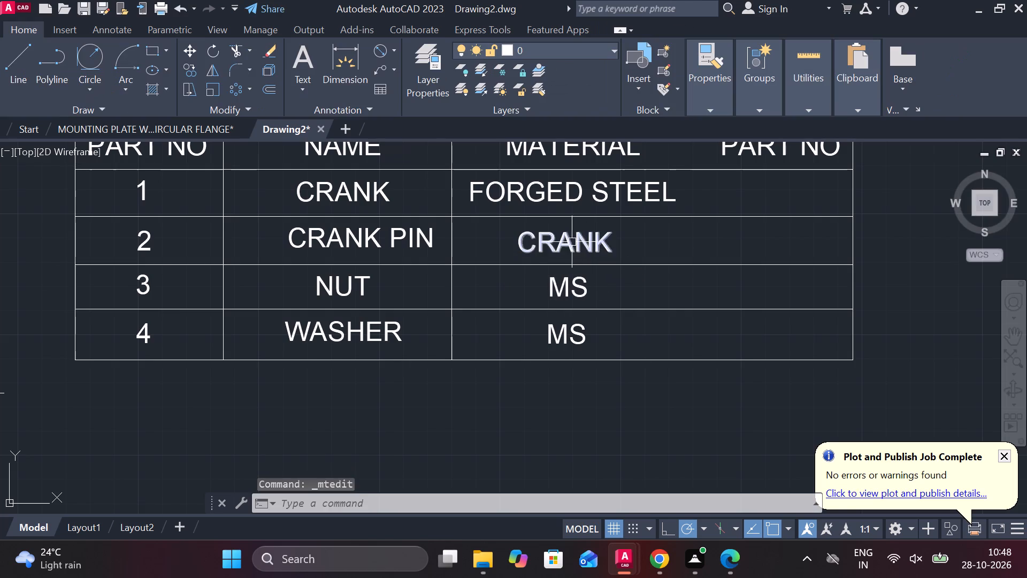
Replace the copied text in row 2 of the MATERIAL column with 45C.
double_click(572, 241)
key("Right")
key("Right")
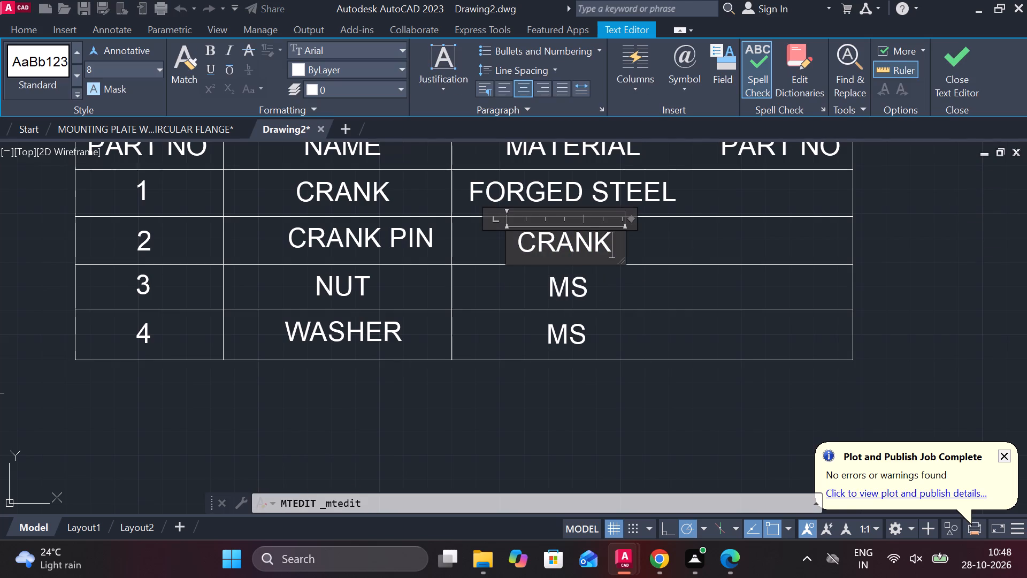
key("BackSpace")
key("BackSpace")
key("BackSpace")
key("BackSpace")
key("BackSpace")
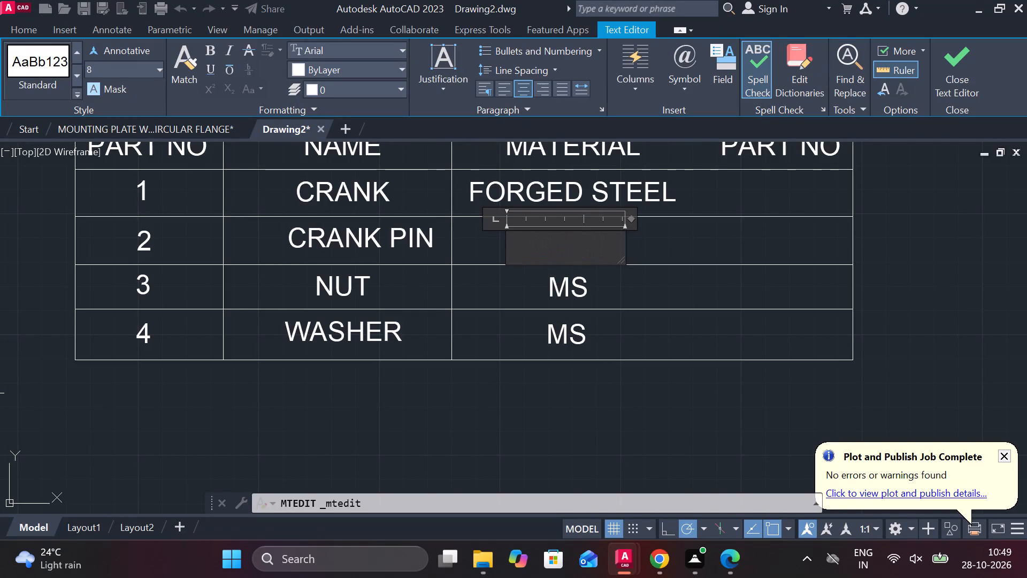
type("45C")
left_click(815, 258)
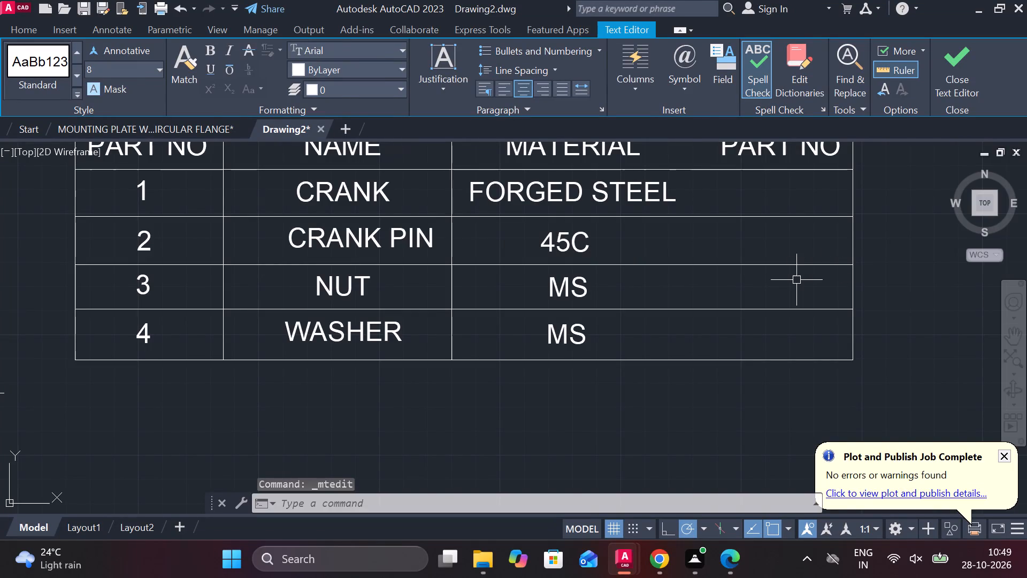
Draw a vertical line from the table's top border to its bottom border between the MATERIAL column and the fourth column.
key("l")
key("Return")
middle_click_drag(720, 272, 712, 325)
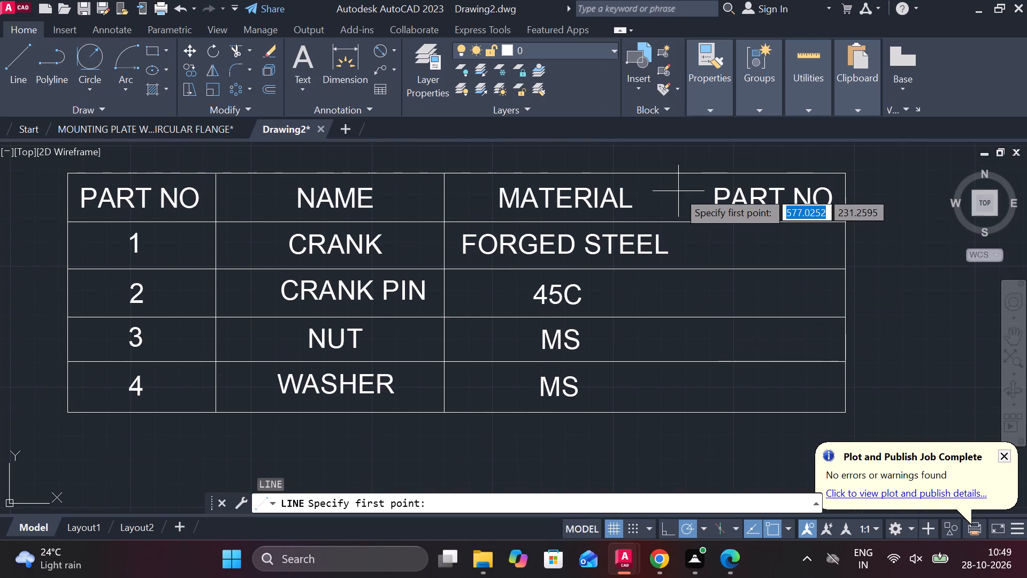
left_click(671, 181)
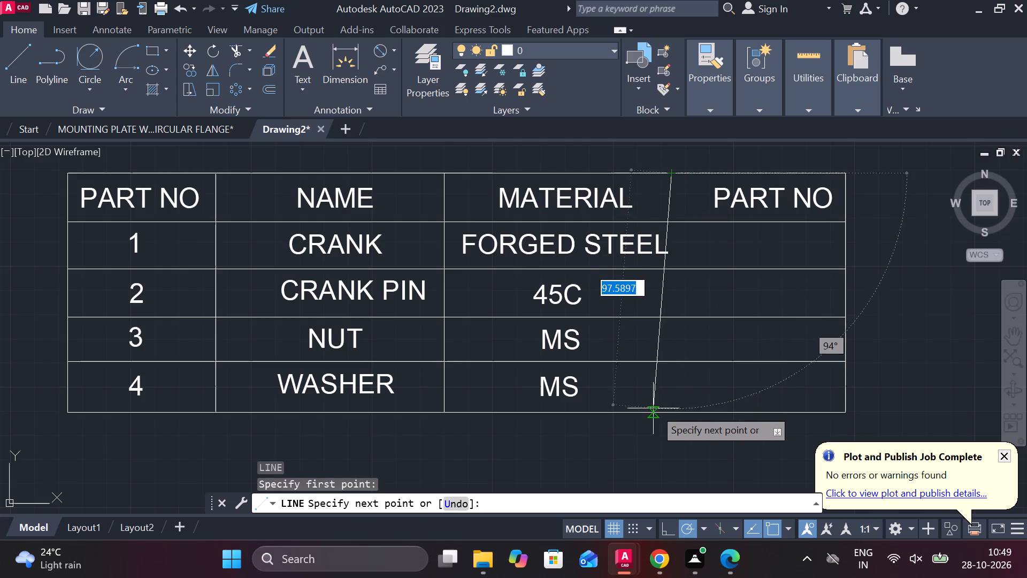
left_click(670, 408)
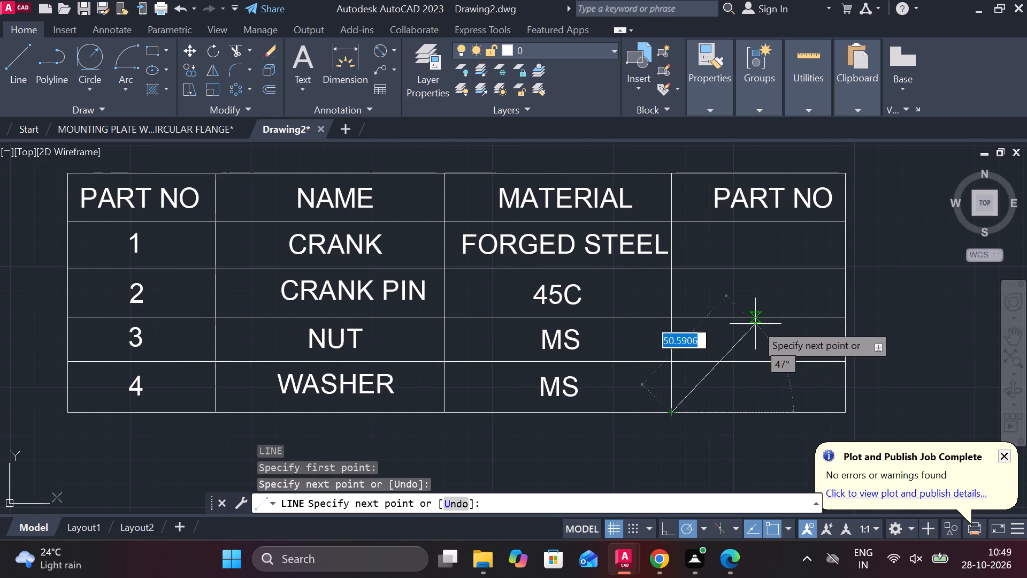
key("Escape")
Shift the copied PART NO heading in the fourth column about 7.5 units left within its cell.
left_click(773, 186)
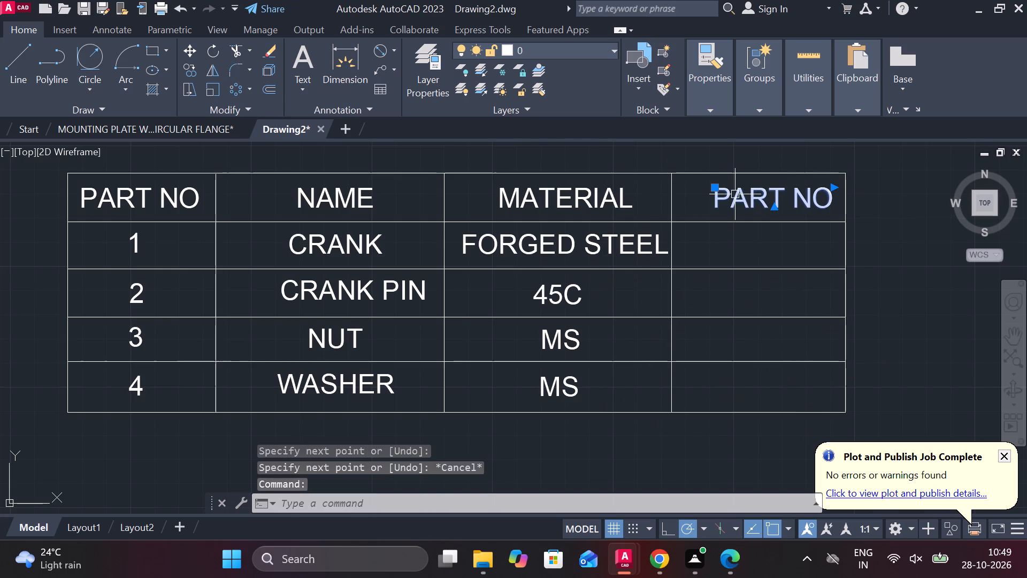
left_click(718, 189)
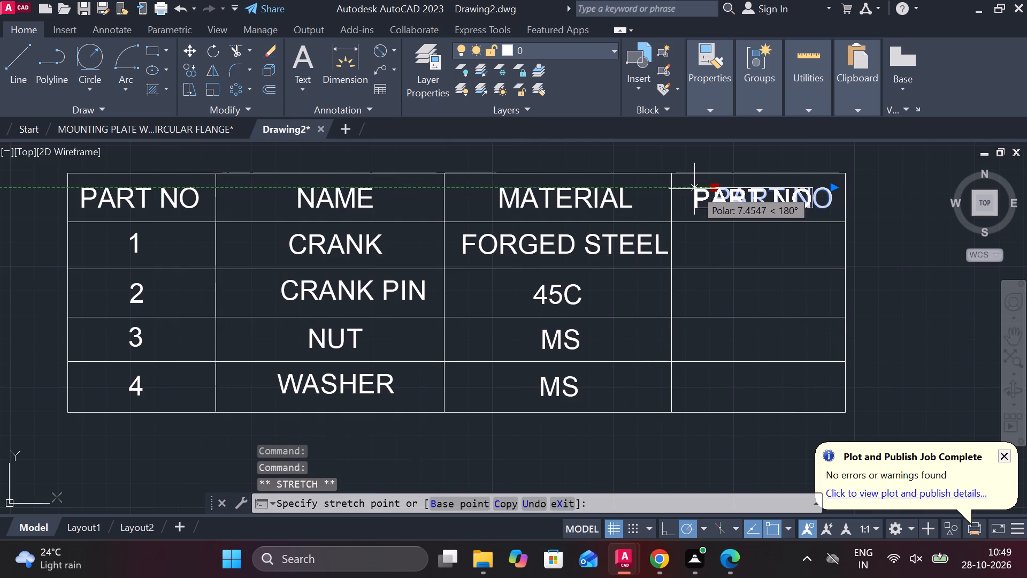
left_click(694, 189)
key("Escape")
Replace the copied PART NO heading in the fourth column with QUANTITY.
double_click(746, 192)
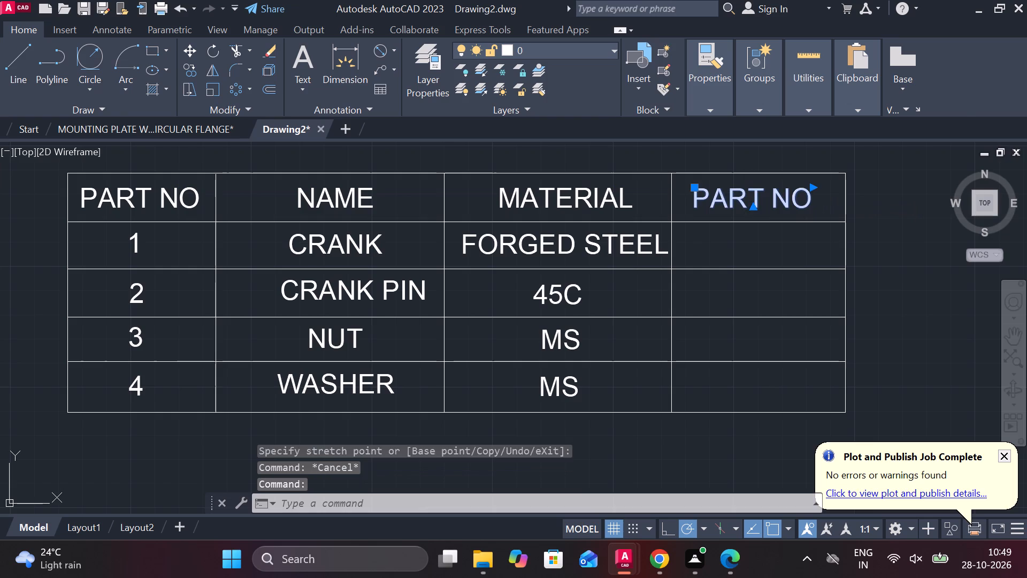
key("Right")
key("Right")
key("Right")
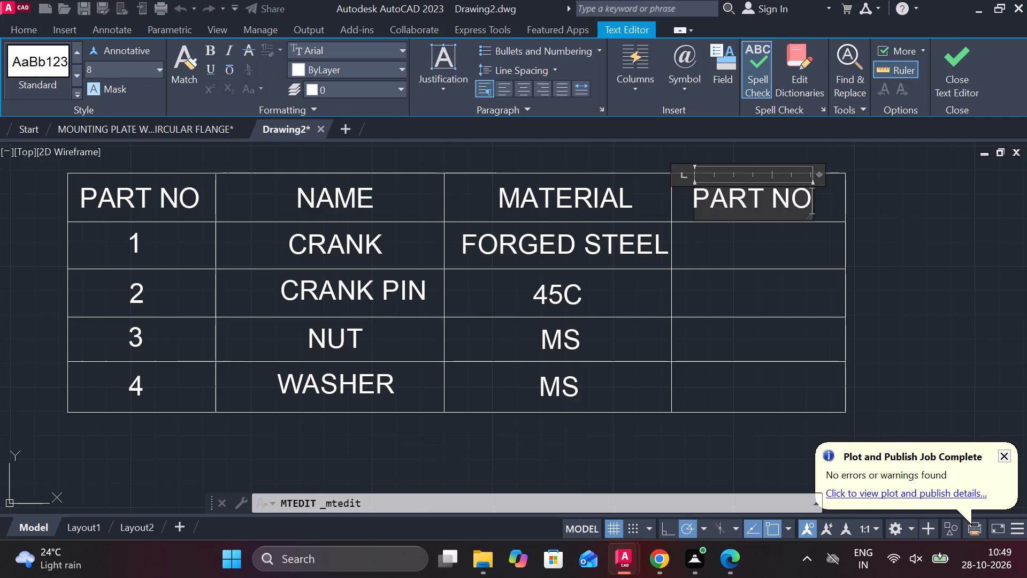
key("Right")
key("BackSpace")
key("BackSpace")
key("BackSpace")
key("BackSpace")
key("BackSpace")
key("BackSpace")
key("BackSpace")
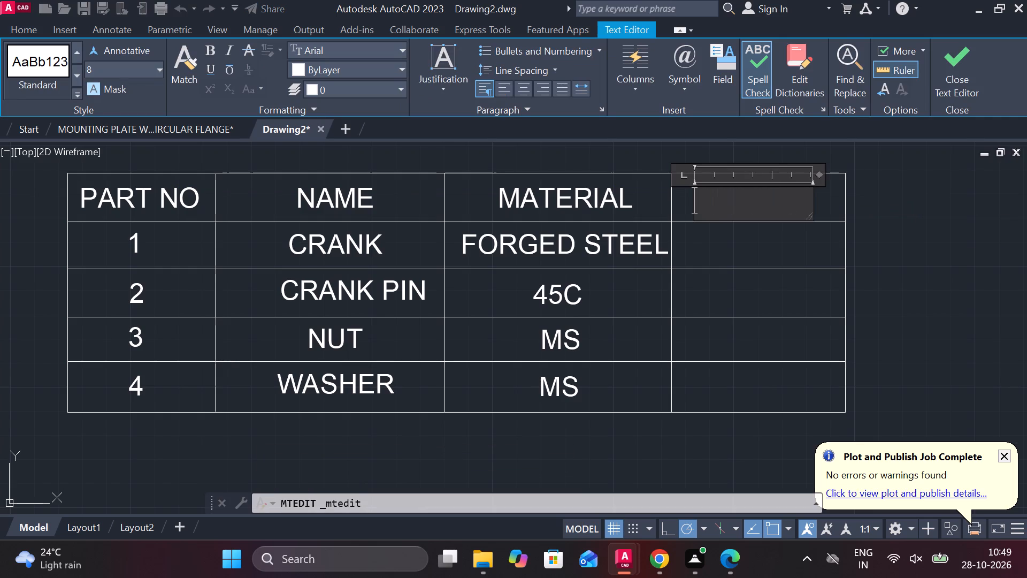
key("q")
type("UANTITY")
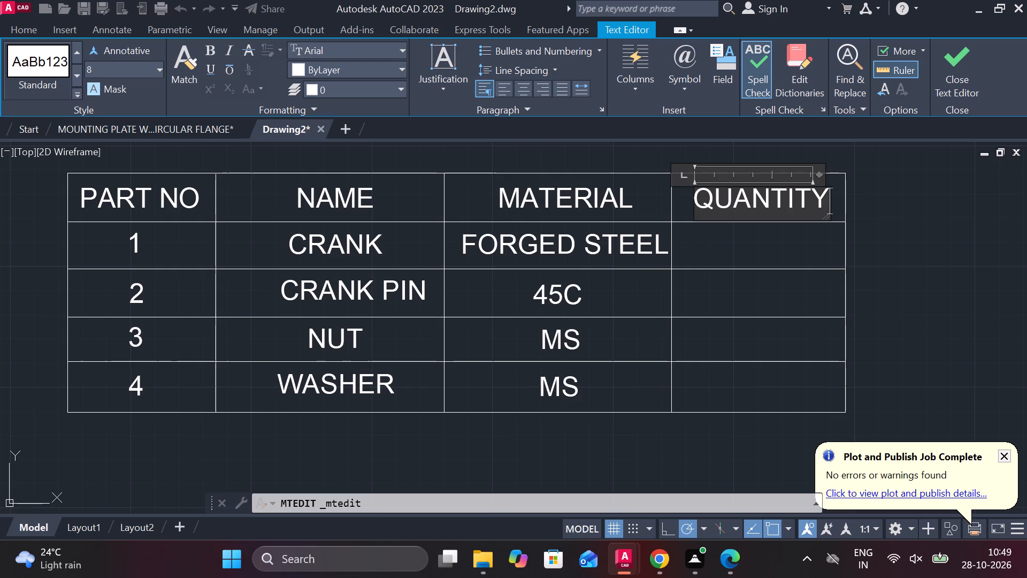
left_click(748, 255)
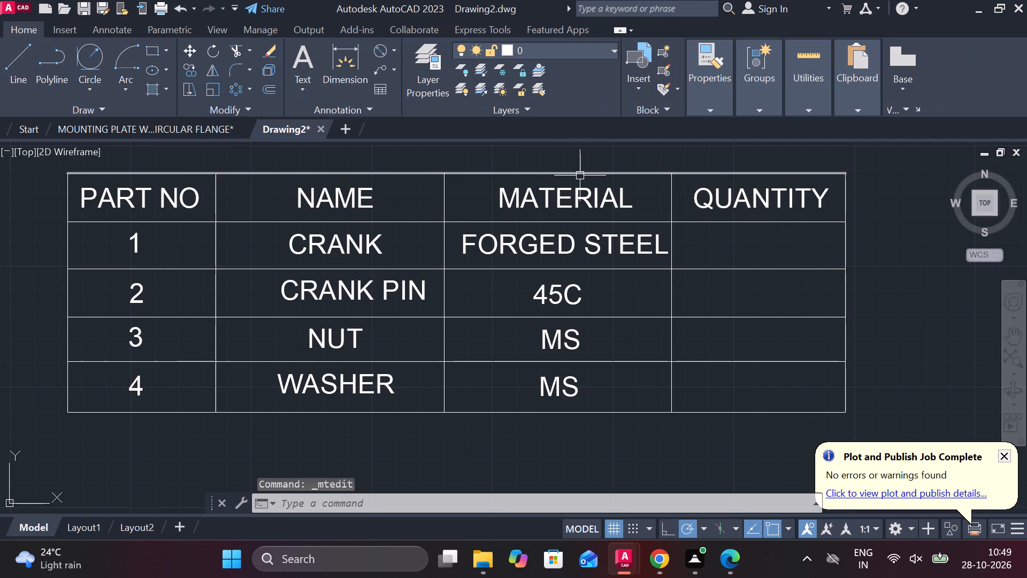
Copy the 1 from the first row of the PART NO column into all four rows of the QUANTITY column.
scroll(594, 194, "down", 1)
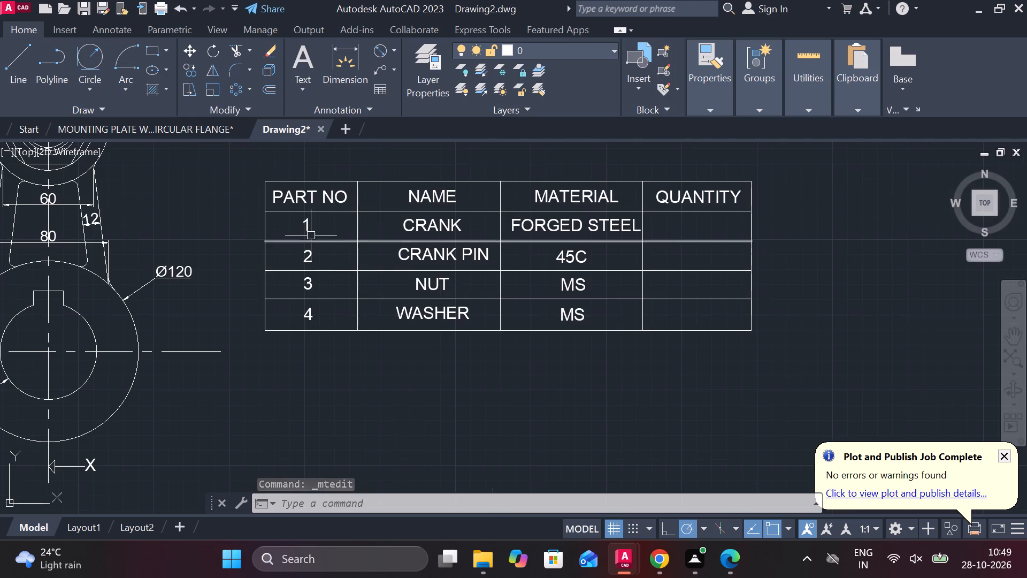
left_click(305, 227)
type("CO")
key("Return")
left_click(330, 227)
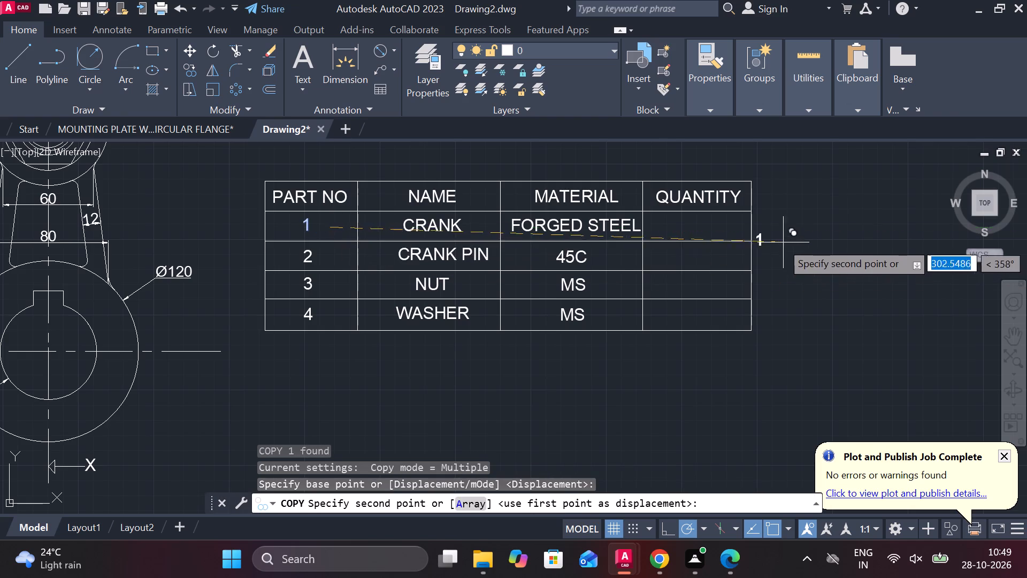
scroll(769, 238, "up", 2)
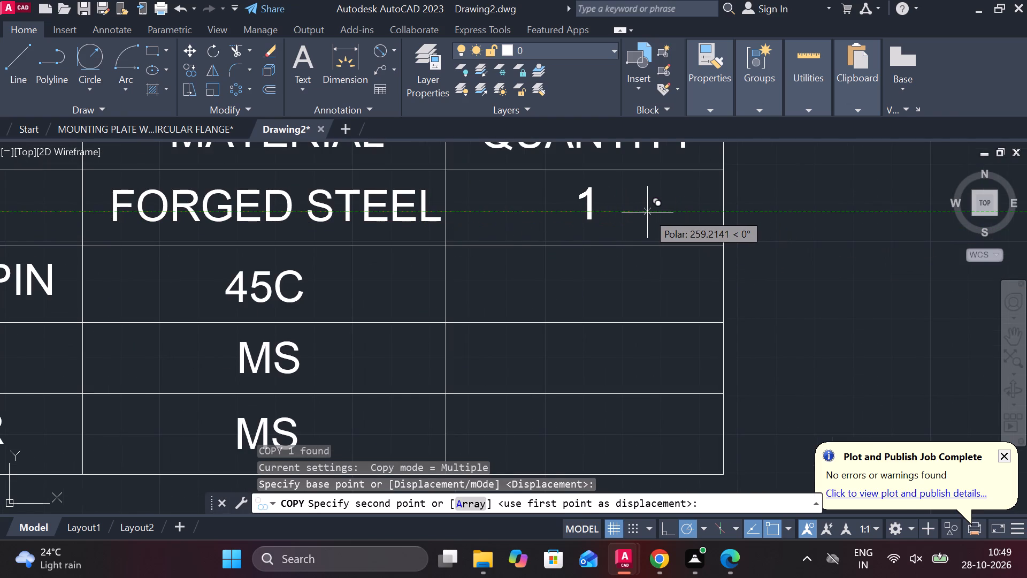
left_click(647, 212)
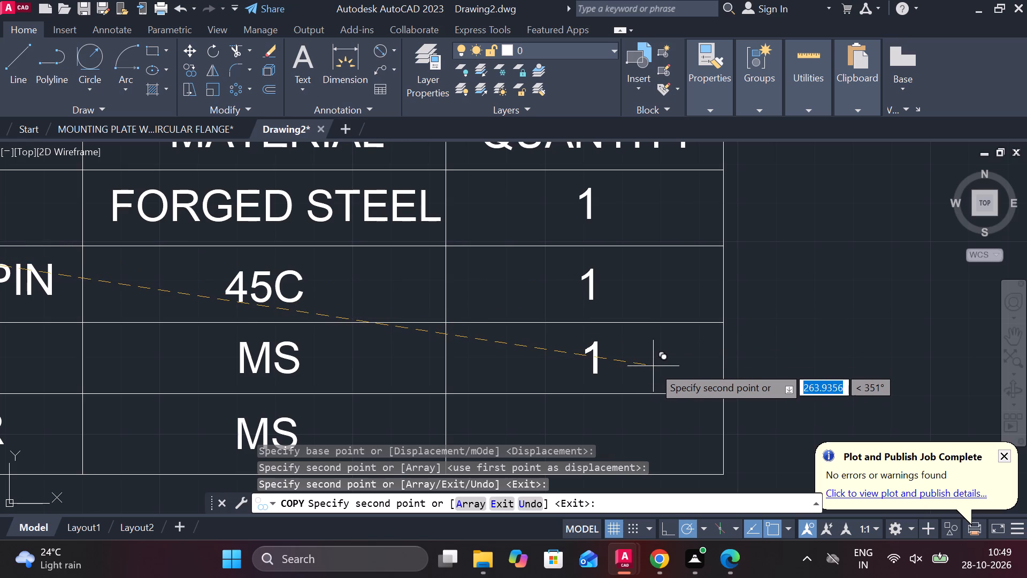
left_click(653, 366)
middle_click_drag(650, 361, 651, 299)
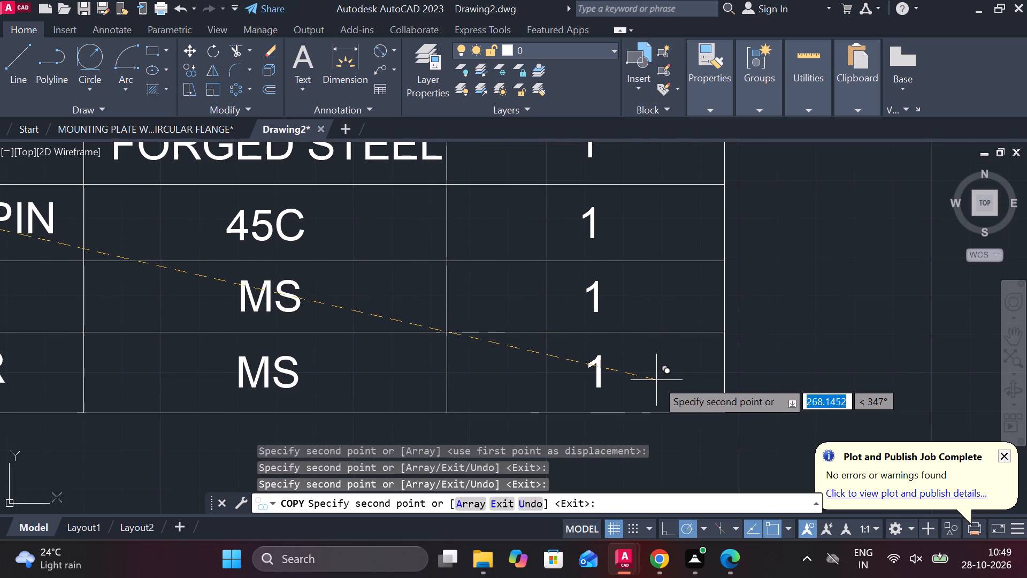
left_click(656, 380)
scroll(693, 317, "down", 2)
key("Escape")
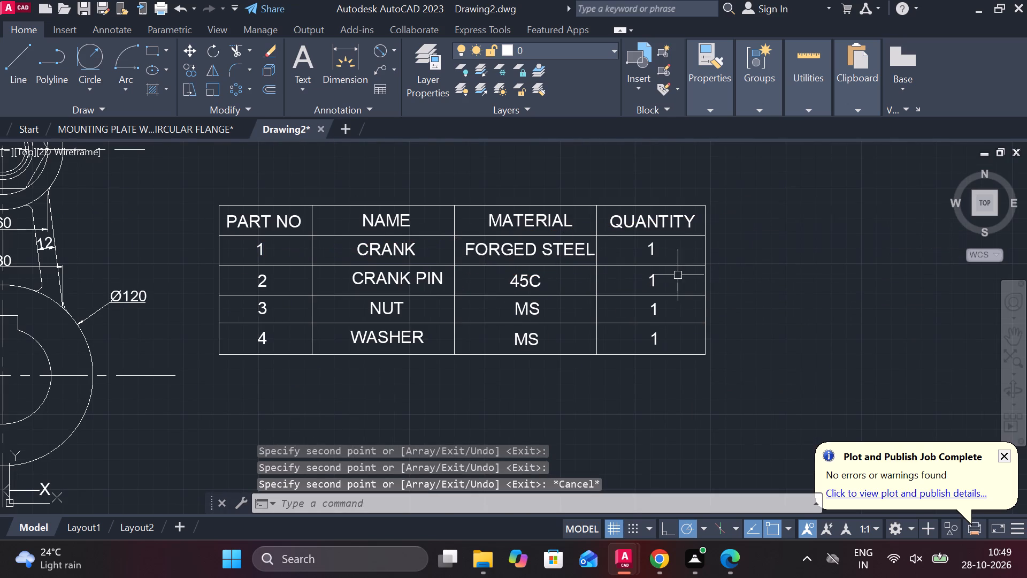
Align the four QUANTITY values vertically with the 1 in the CRANK row using Text Align.
type("TAL")
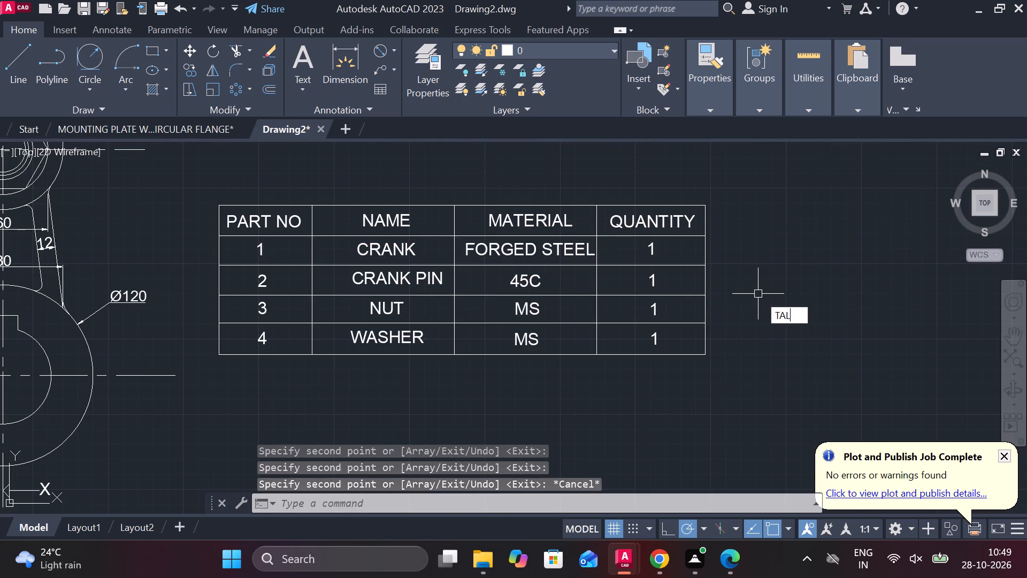
left_click(794, 333)
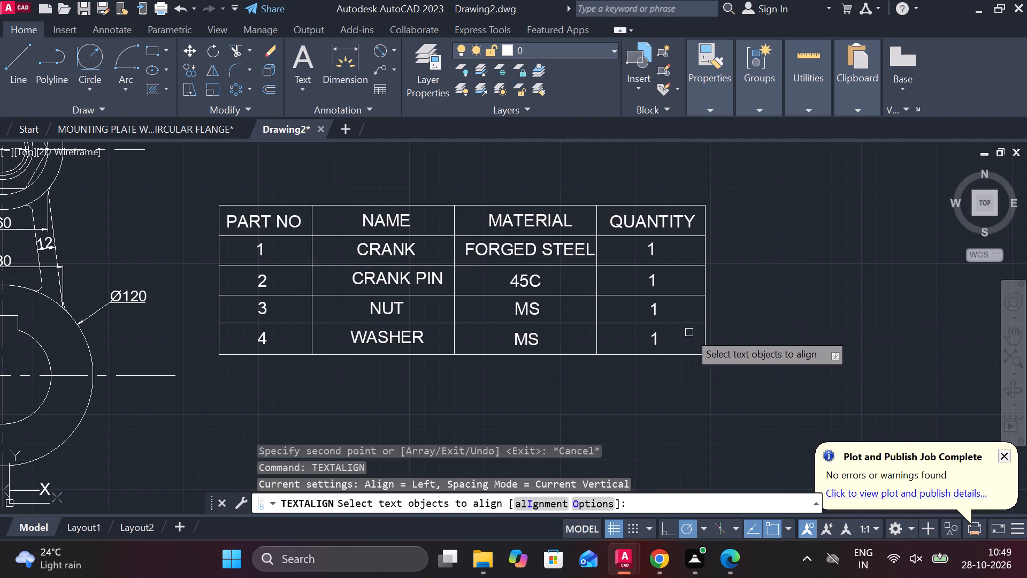
scroll(670, 347, "up", 1)
left_click(667, 336)
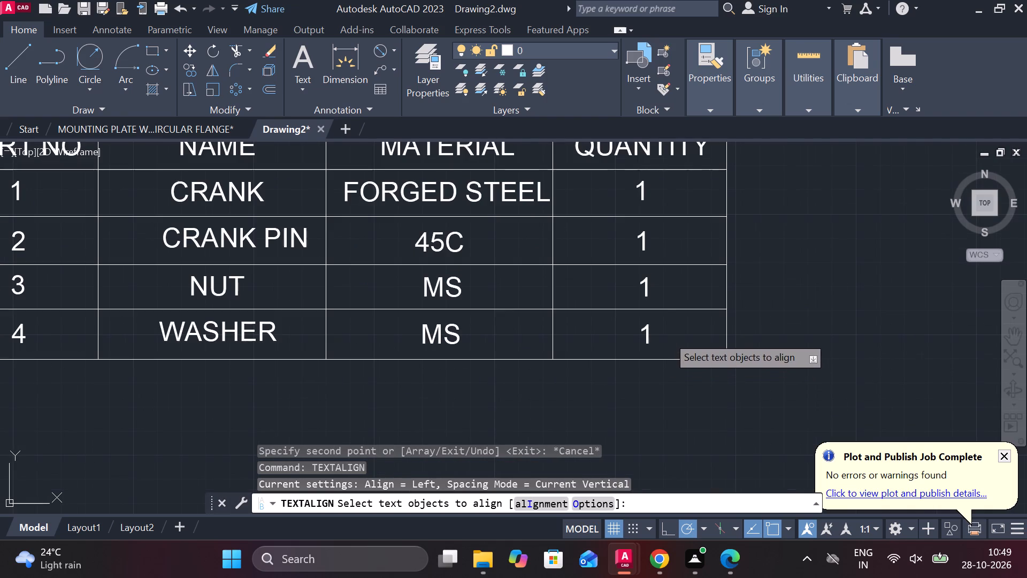
left_click(639, 236)
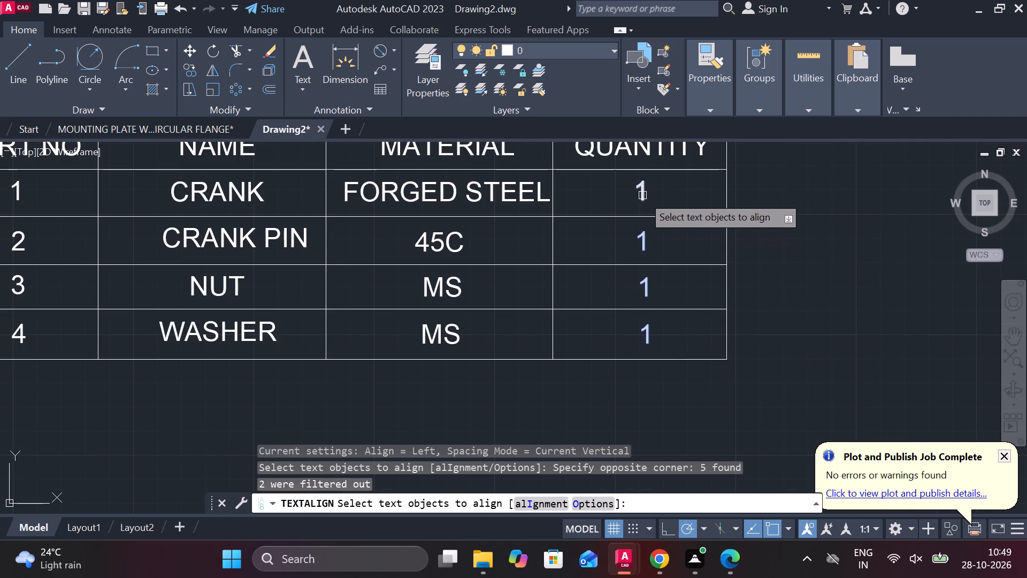
left_click(643, 195)
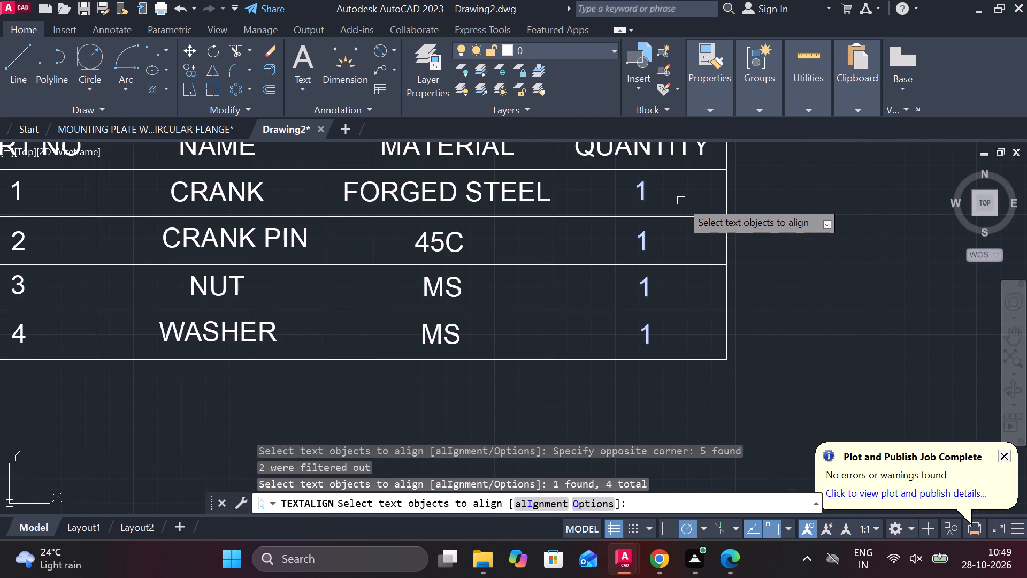
key("Return")
left_click(642, 184)
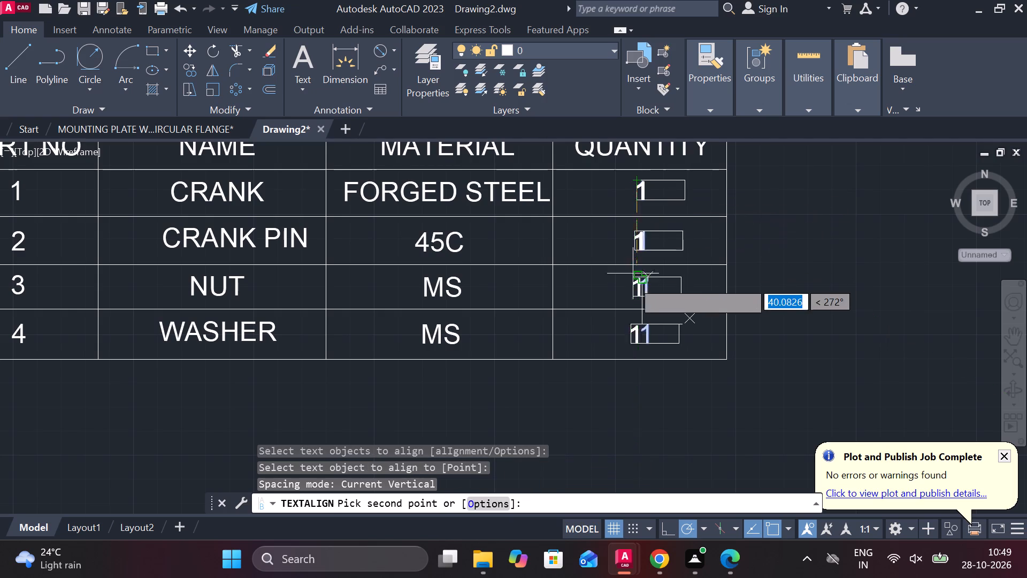
left_click(635, 393)
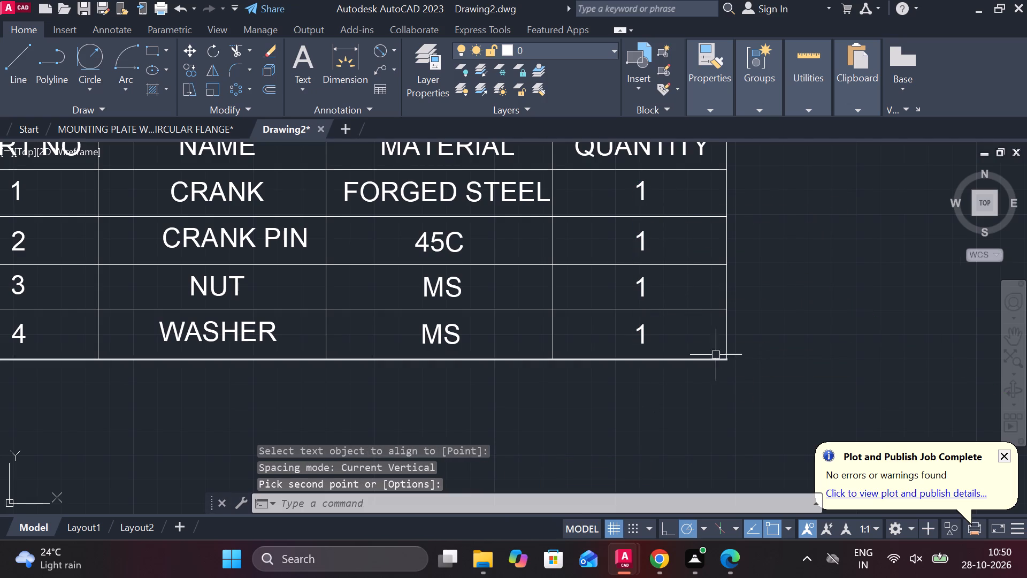
Copy the PART NO heading to a spot centred above the table.
scroll(719, 327, "down", 1)
middle_click_drag(473, 298, 592, 315)
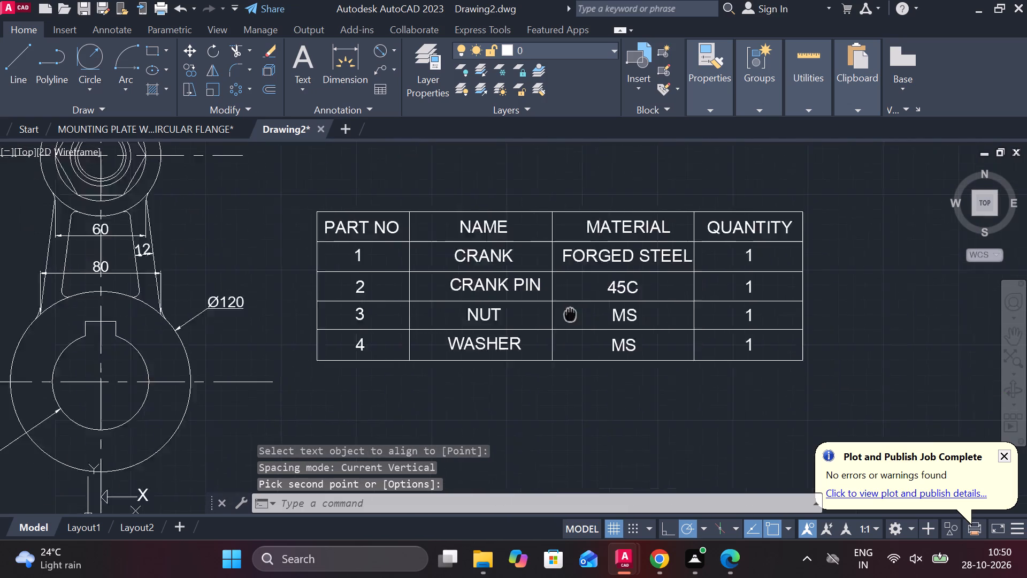
middle_click_drag(592, 315, 603, 316)
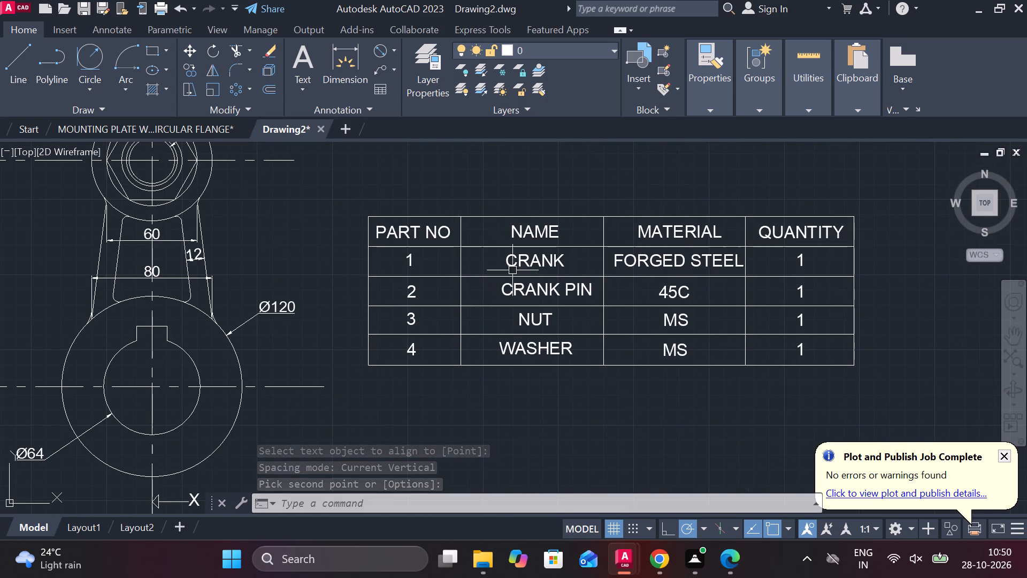
middle_click_drag(608, 263, 521, 320)
left_click(321, 292)
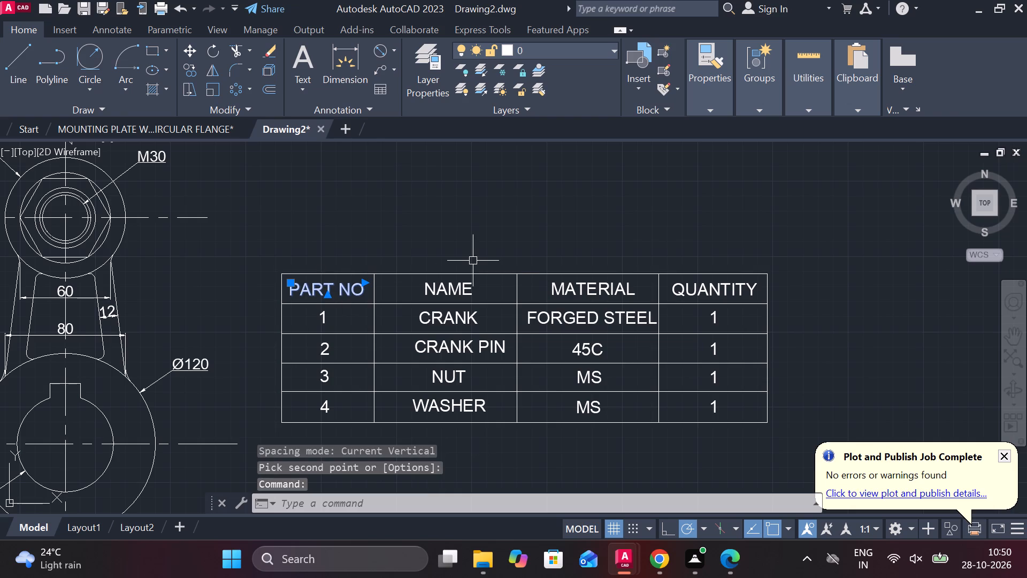
type("CO")
key("Return")
double_click(473, 260)
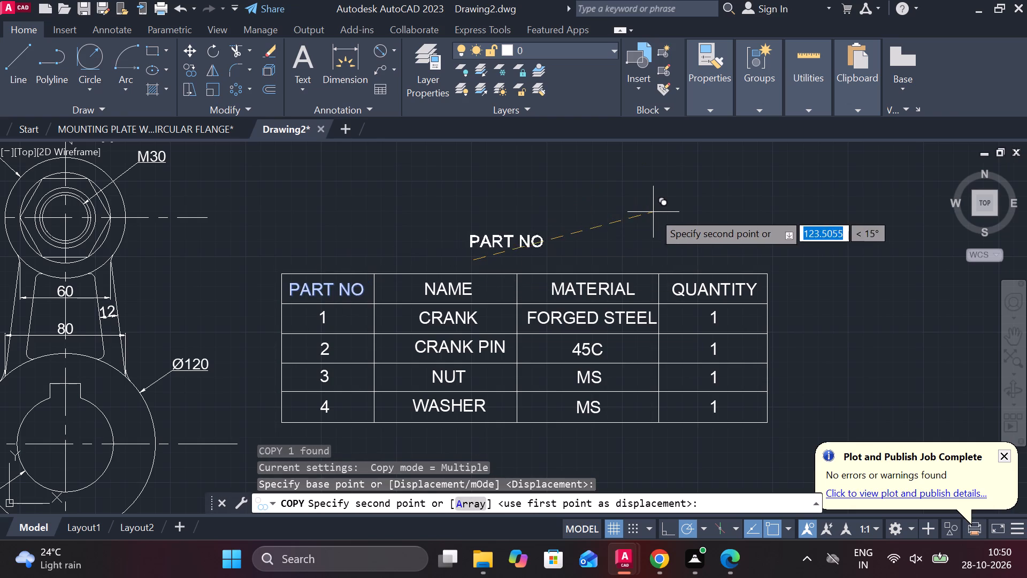
left_click(673, 214)
key("Escape")
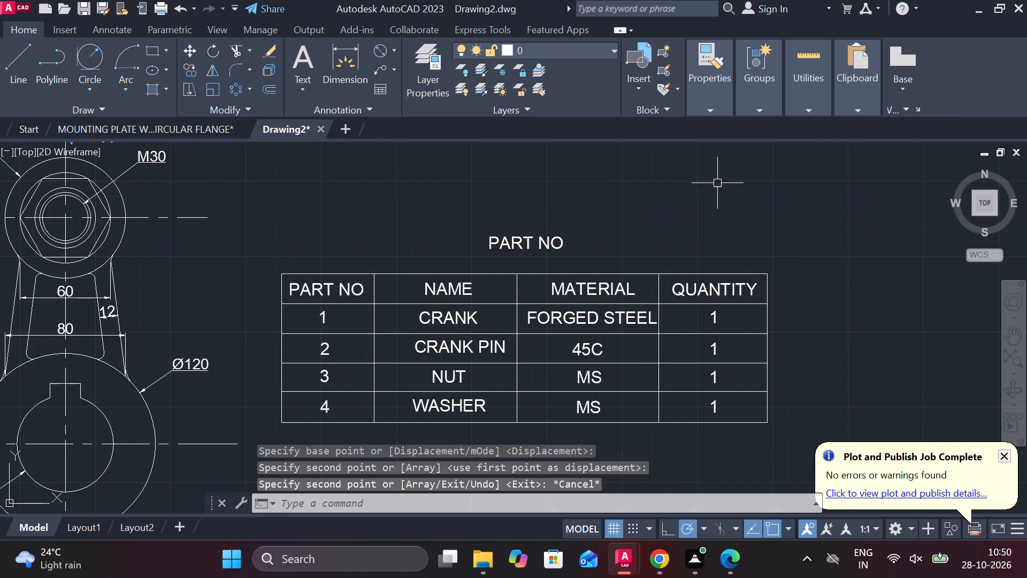
Change the copied text above the table to PARTS LIST and widen its text frame so it fits on one line.
double_click(519, 237)
key("Right")
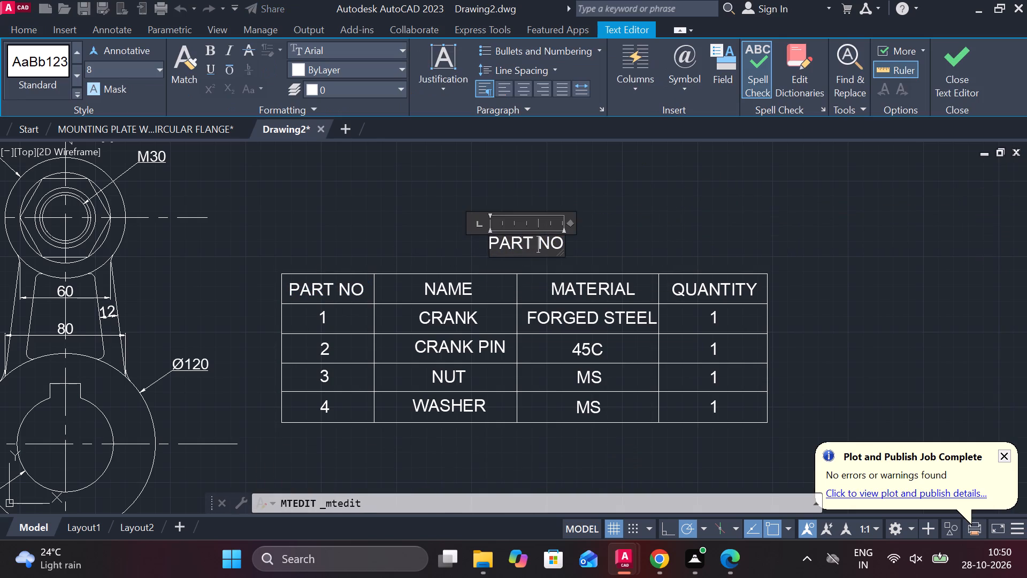
key("Right")
key("Right")
key("Right")
key("BackSpace")
key("BackSpace")
key("BackSpace")
type("S LIST")
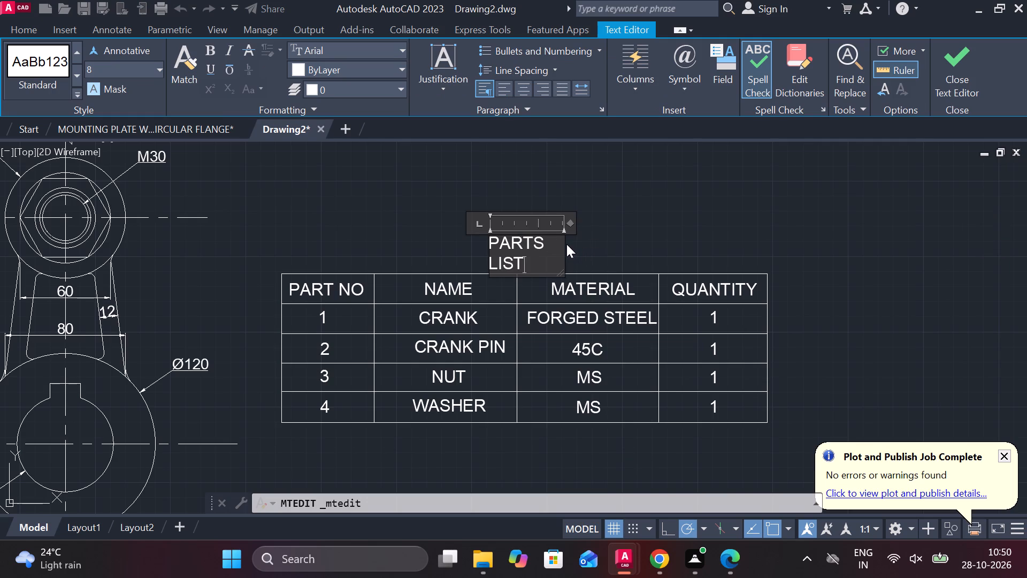
left_click_drag(564, 241, 591, 241)
left_click(601, 241)
left_click(604, 241)
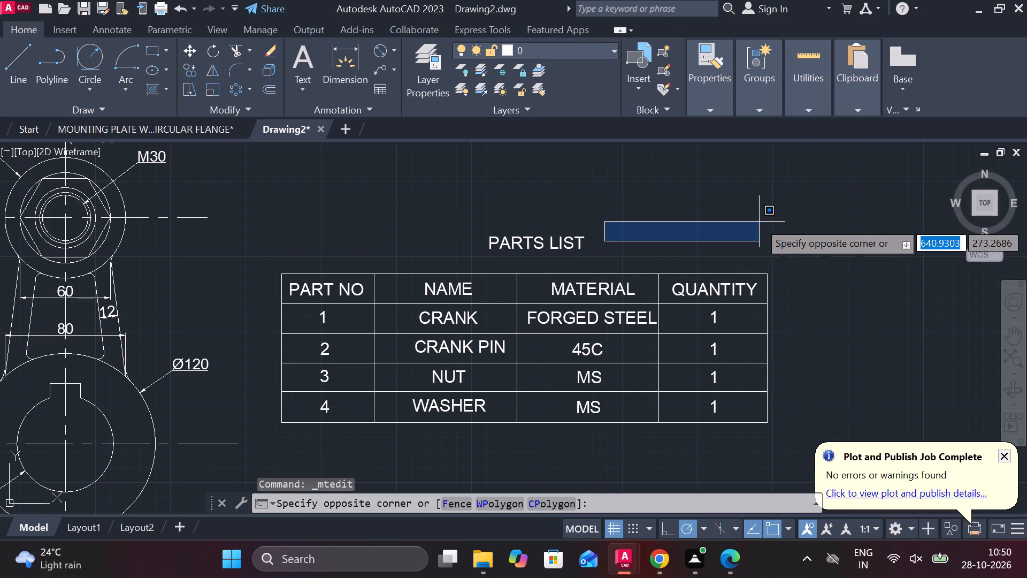
key("Escape")
Move the whole parts table with its PARTS LIST title to just below the sectional and front views.
scroll(750, 222, "down", 3)
scroll(643, 239, "up", 2)
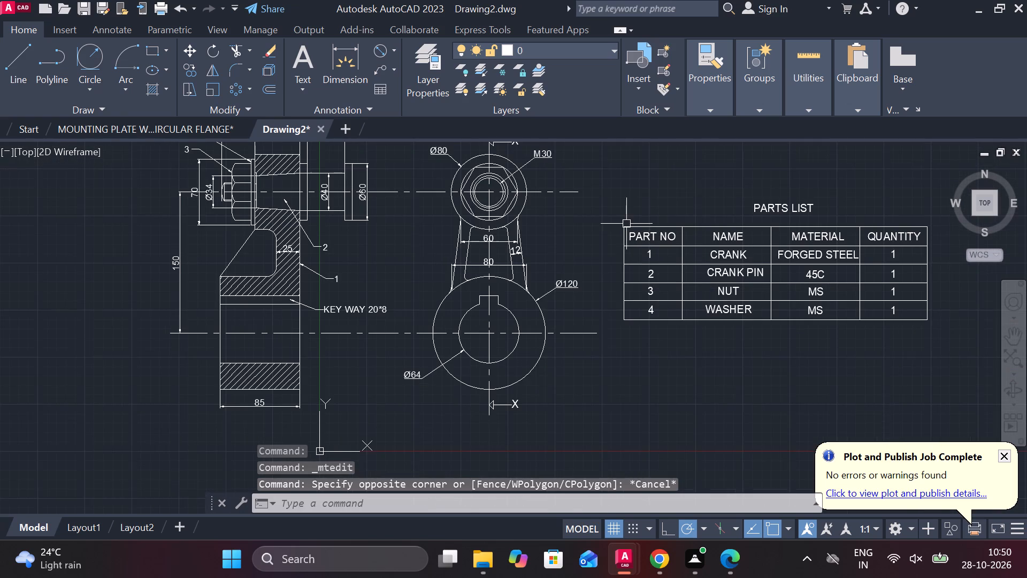
middle_click_drag(624, 219, 623, 203)
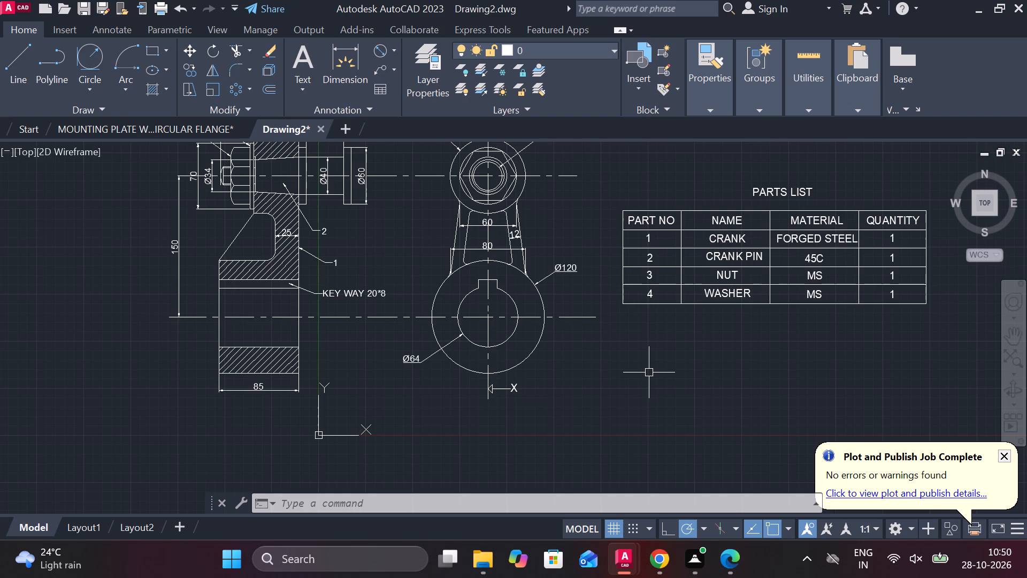
scroll(649, 372, "down", 1)
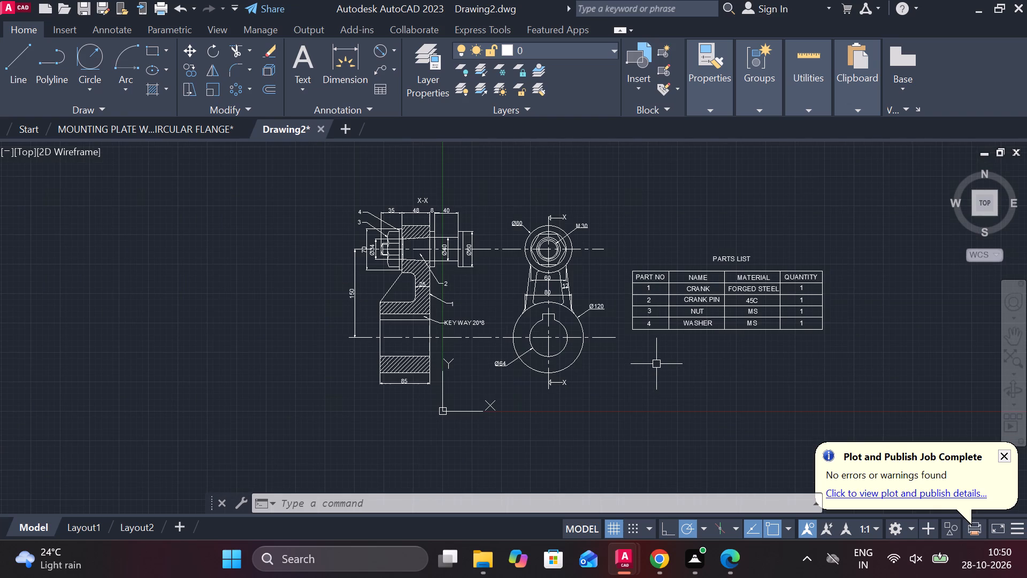
middle_click_drag(656, 364, 656, 351)
left_click(623, 229)
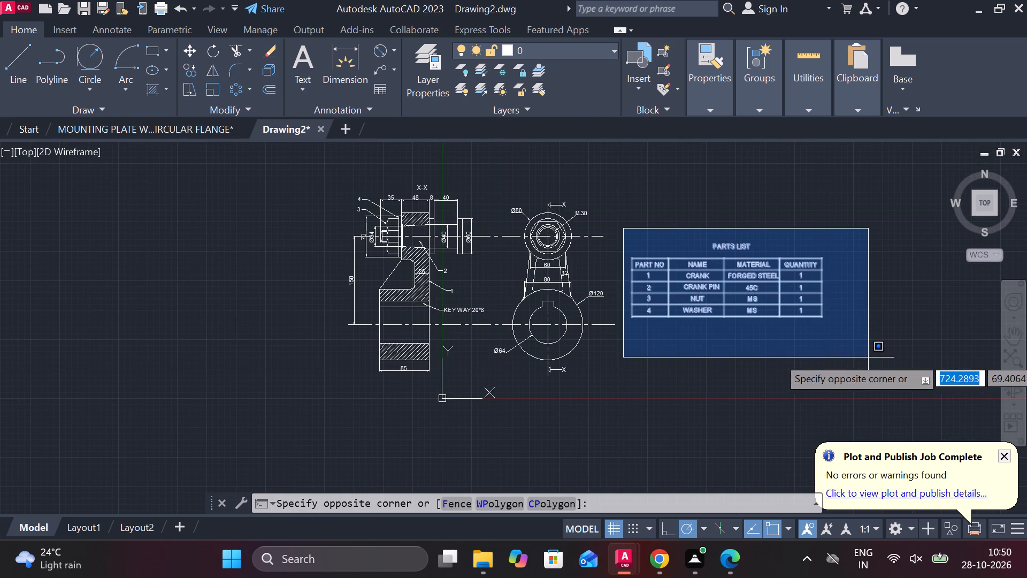
left_click(869, 357)
key("m")
key("Return")
left_click(860, 333)
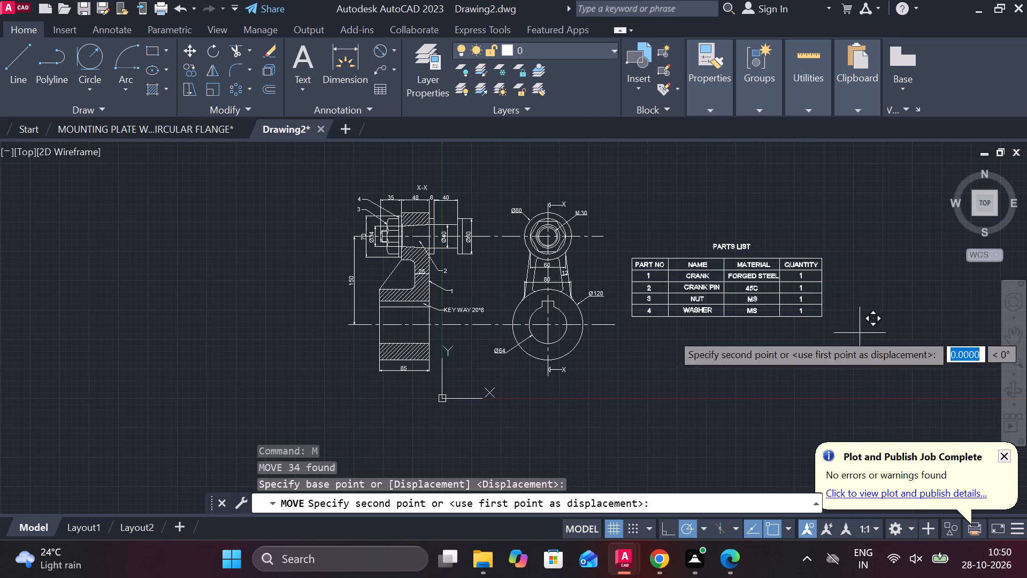
scroll(608, 457, "up", 2)
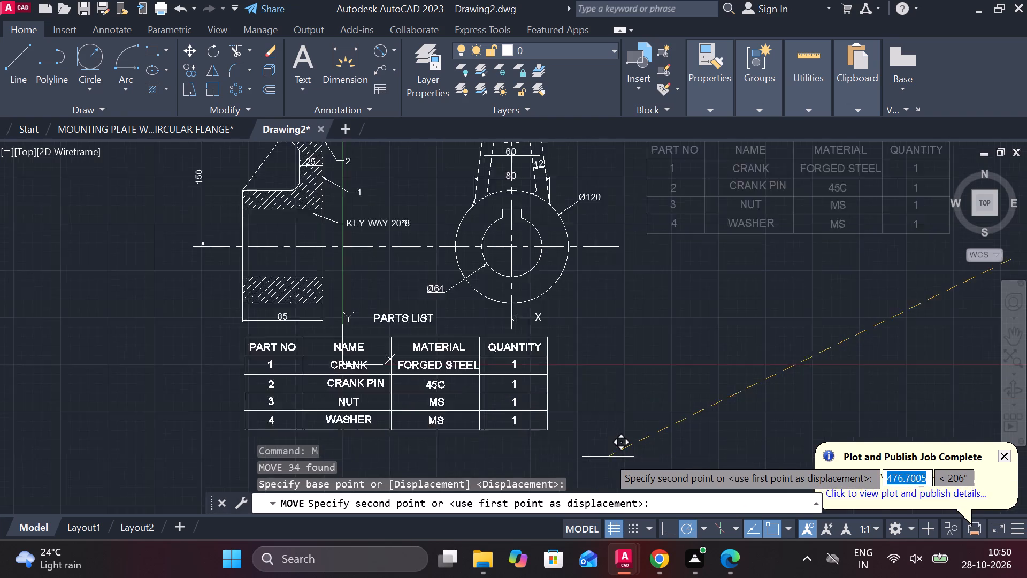
middle_click_drag(619, 455, 811, 452)
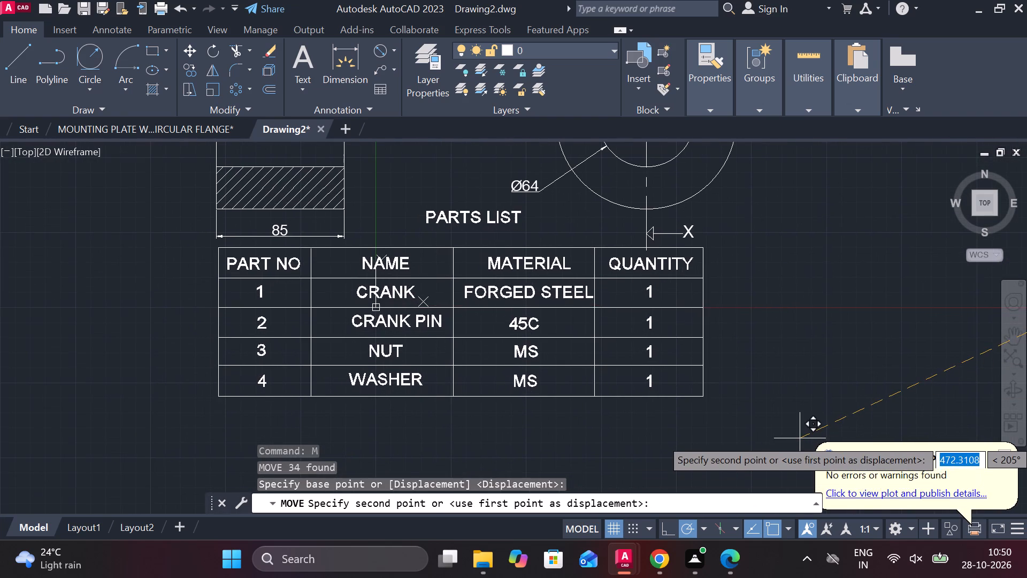
scroll(800, 438, "down", 1)
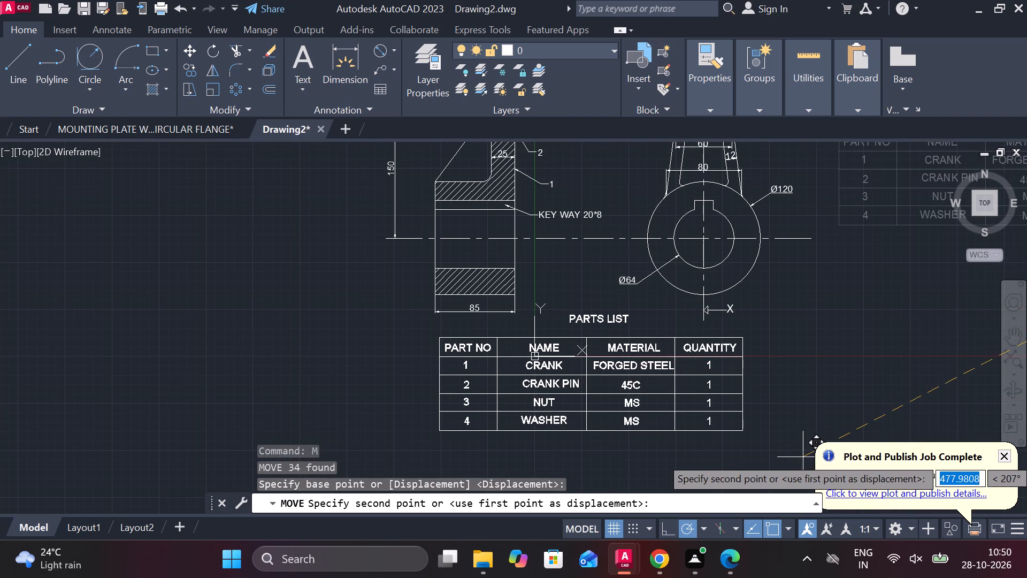
left_click(803, 457)
middle_click_drag(823, 420, 645, 353)
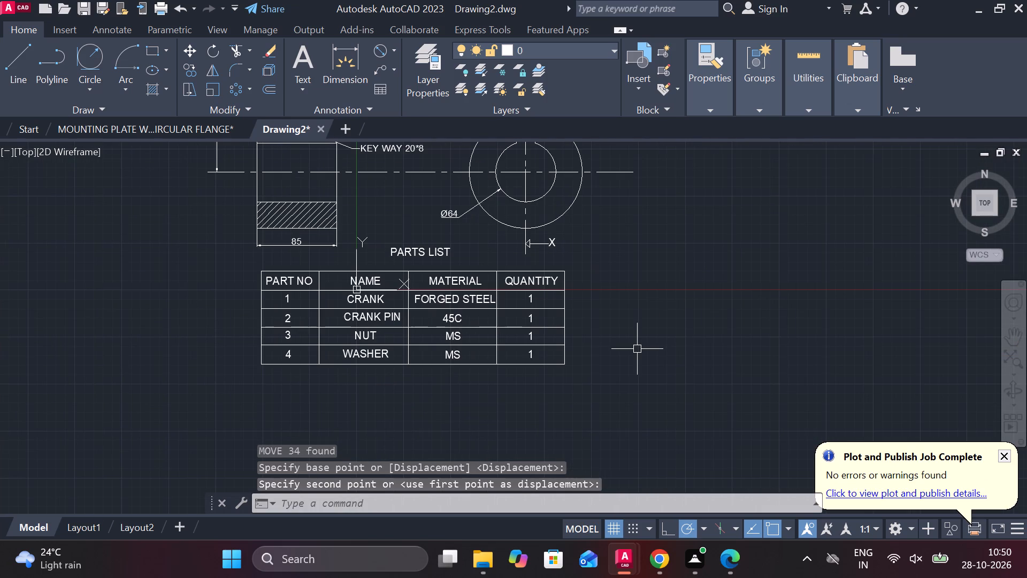
scroll(637, 349, "down", 1)
middle_click_drag(637, 349, 517, 371)
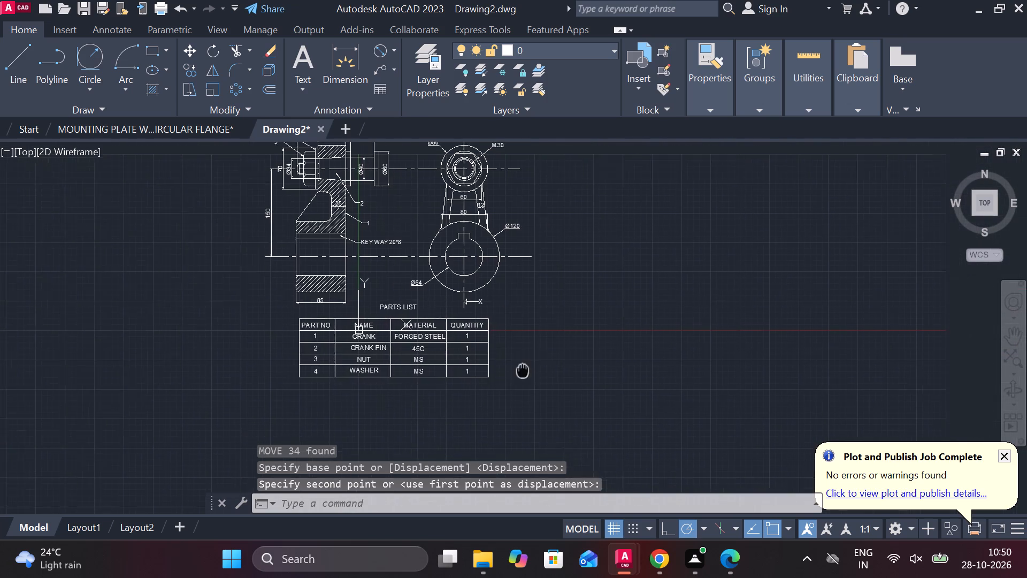
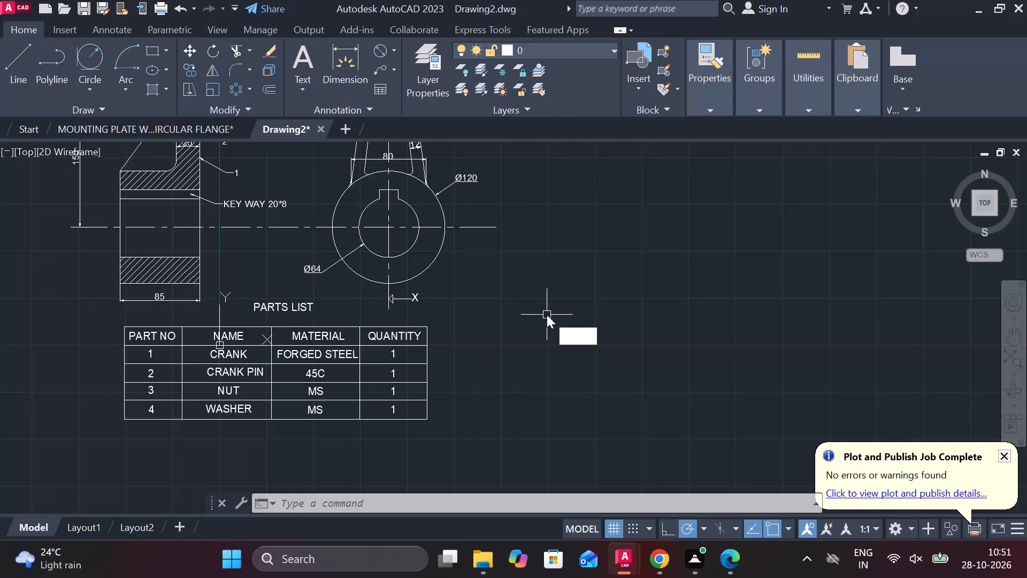
Draw a closed rectangular outline 190 wide and 65 high with lines, in the empty space beside the parts list table.
key("Return")
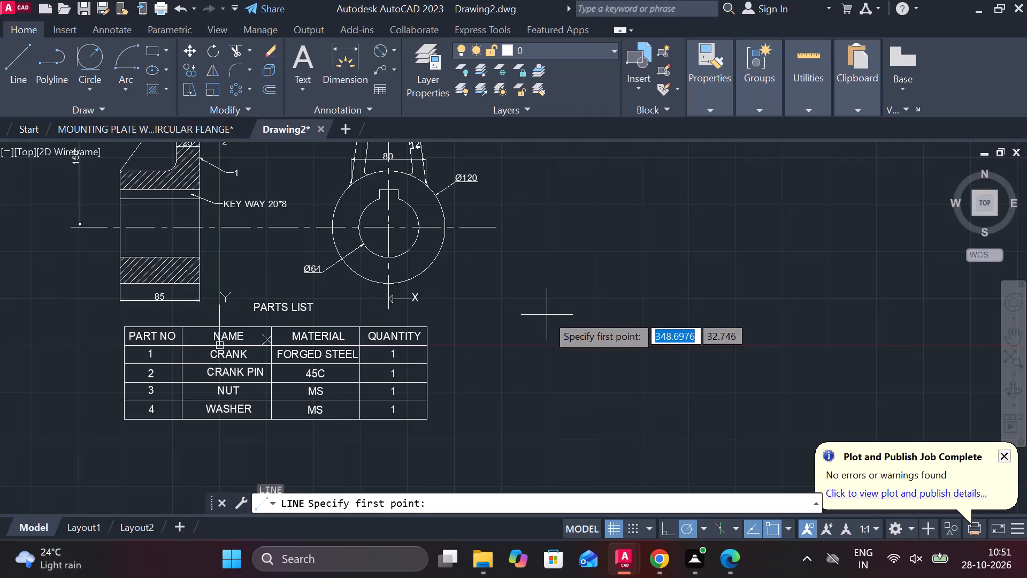
left_click(494, 308)
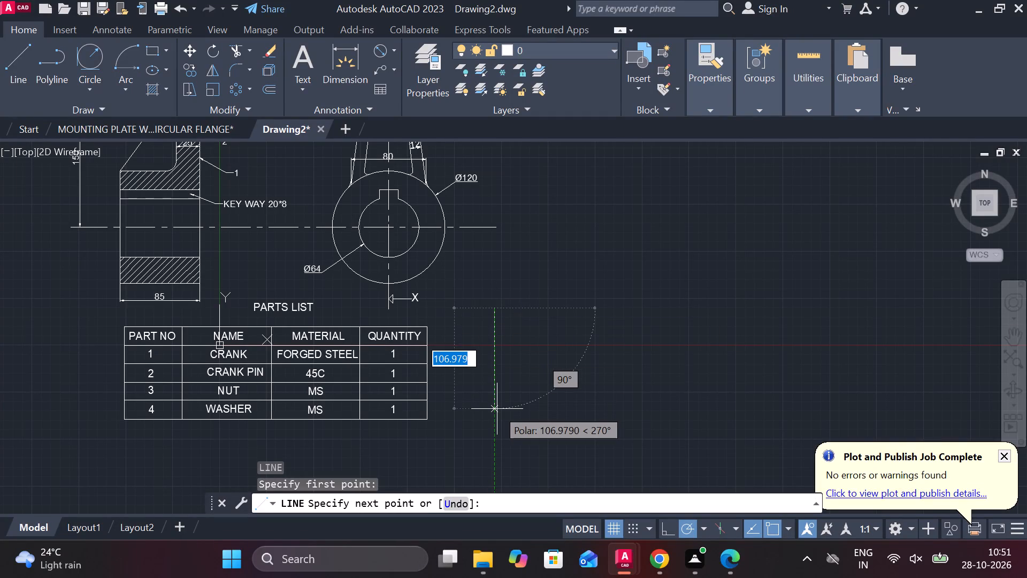
type("65")
key("space")
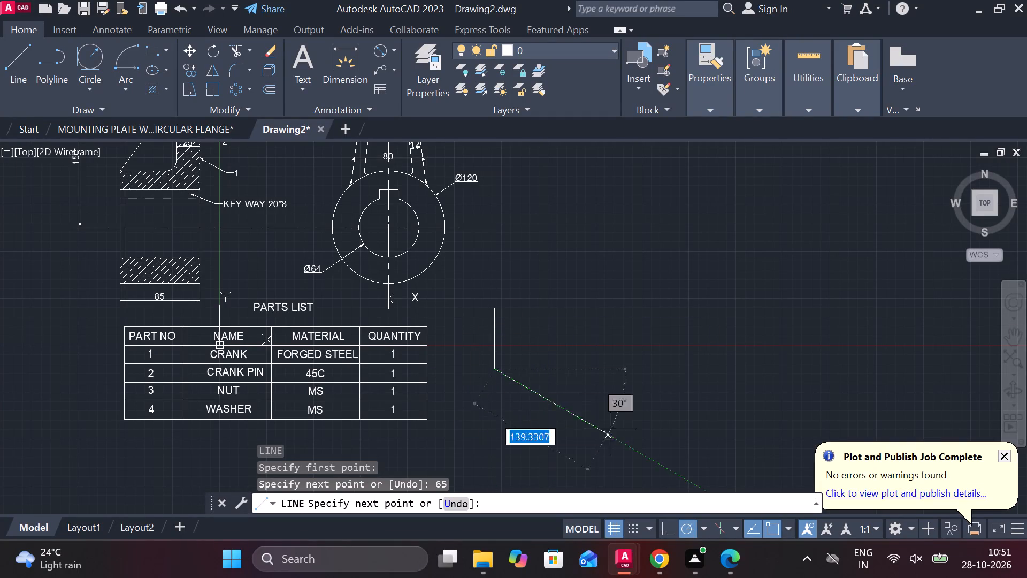
type("190")
key("Return")
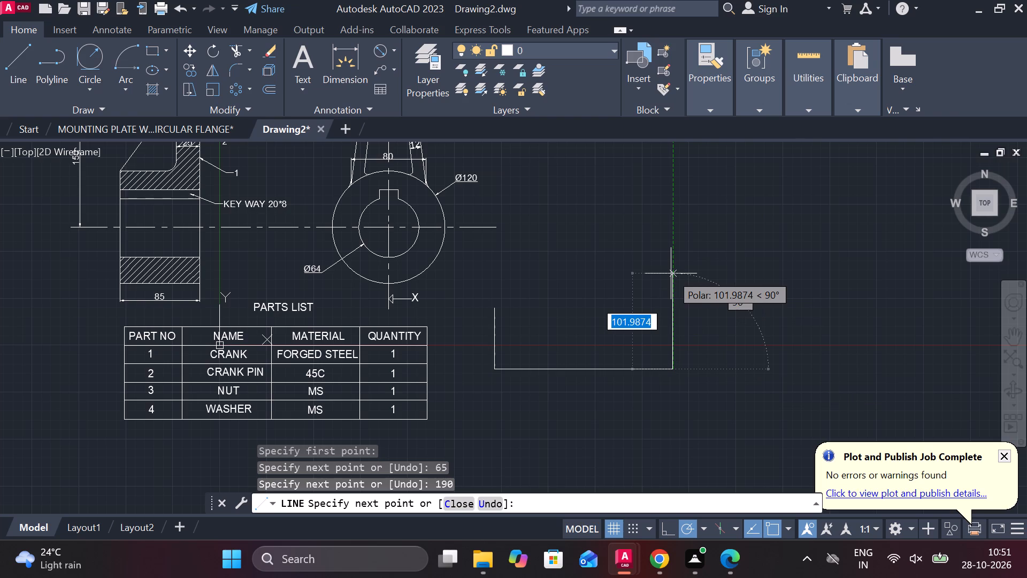
type("65")
key("Return")
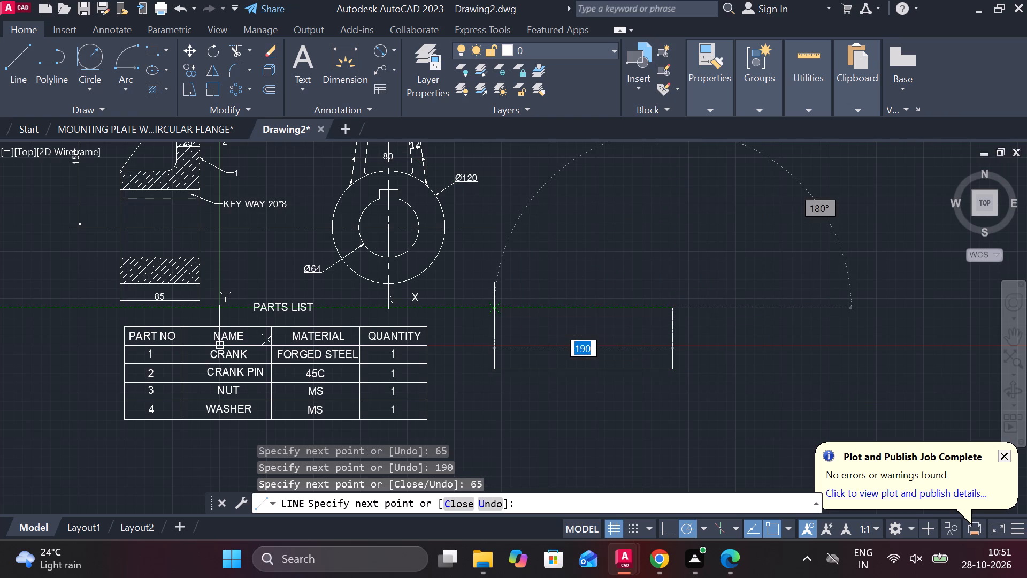
left_click(494, 308)
key("Escape")
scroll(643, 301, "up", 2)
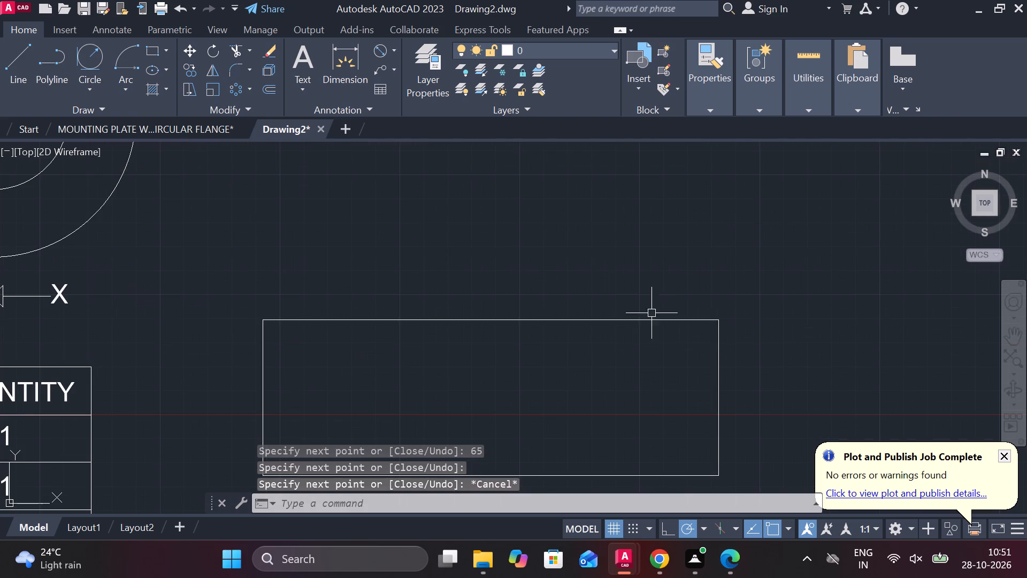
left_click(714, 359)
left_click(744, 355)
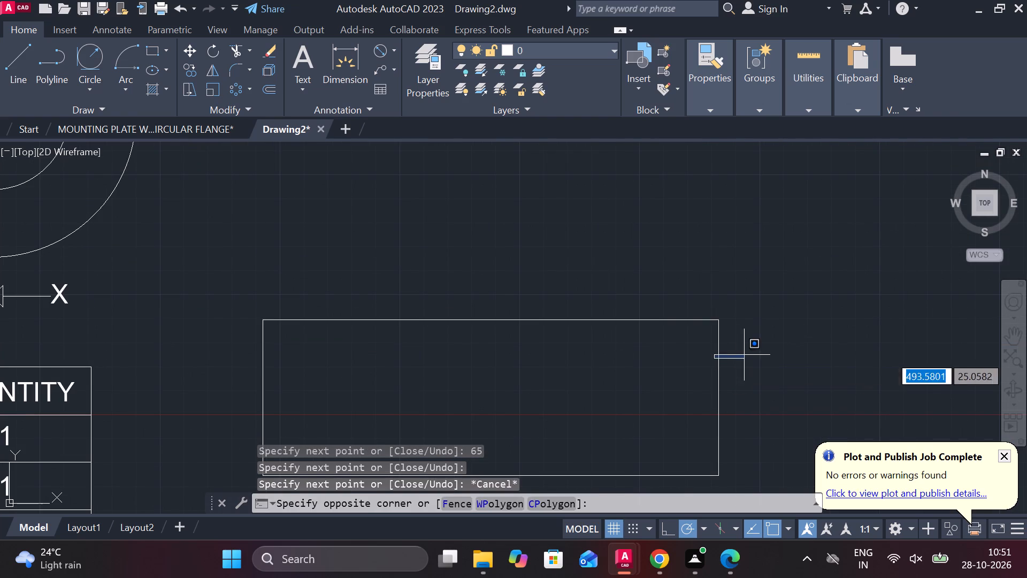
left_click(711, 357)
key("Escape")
Offset the rectangle's right edge inward three times in succession, 25 apart, to form three vertical column lines.
left_click(716, 354)
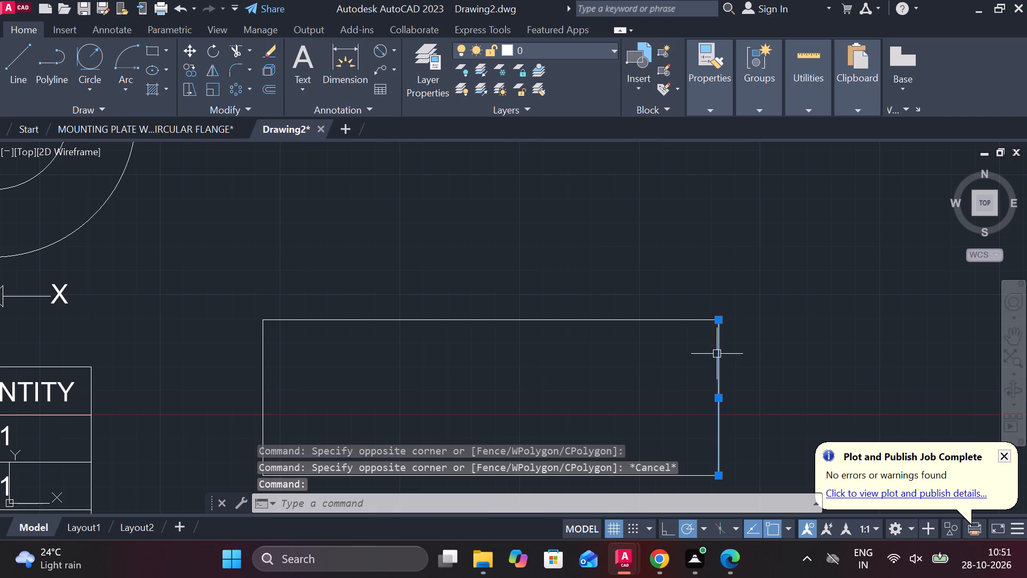
key("o")
key("Return")
key("Return")
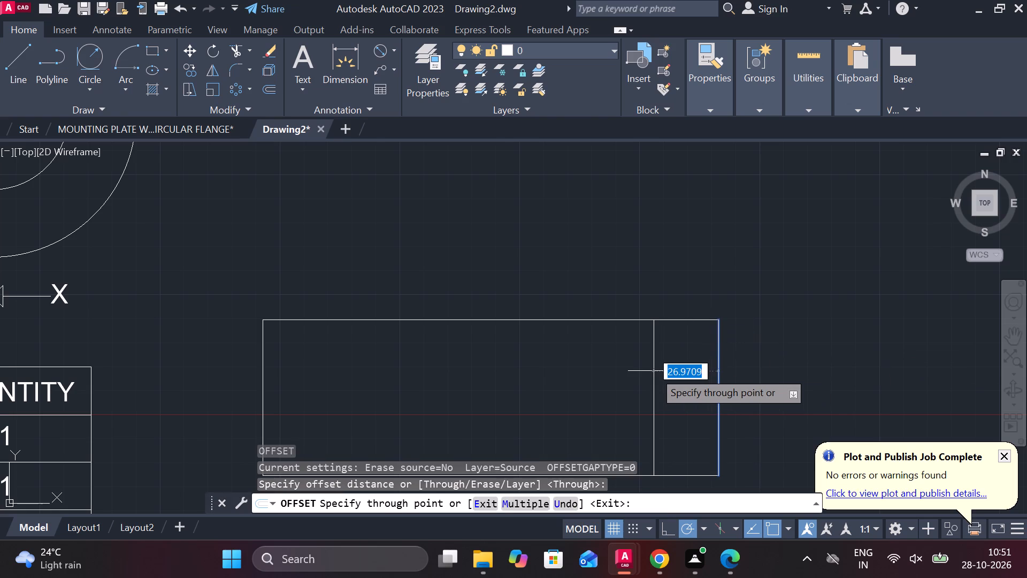
type("25")
key("space")
left_click(656, 359)
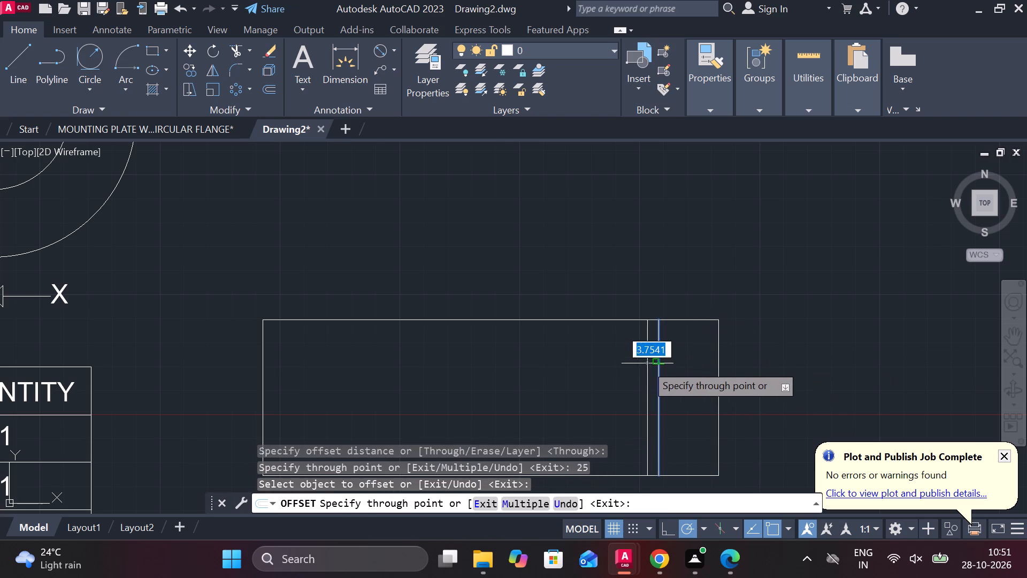
type("25")
key("space")
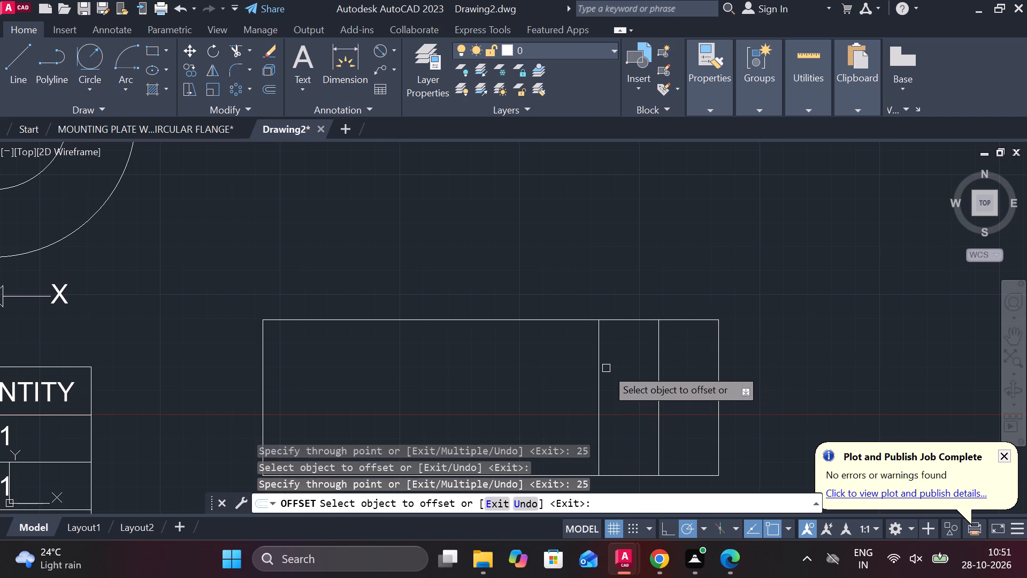
left_click(600, 362)
type("25")
key("space")
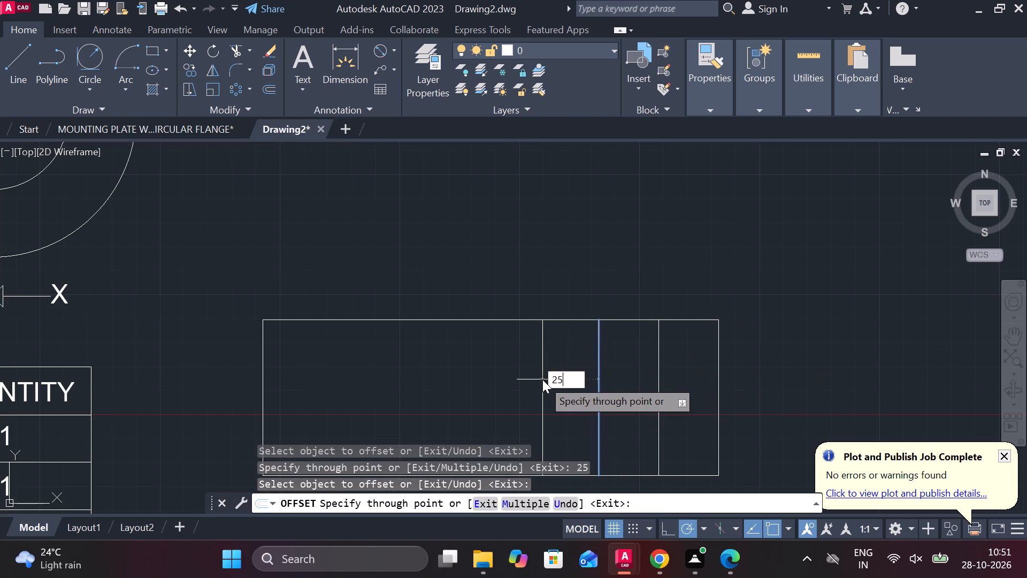
Offset the rectangle's bottom edge upward by 20 and its left edge inward by 25.
middle_click_drag(545, 383, 622, 308)
left_click(533, 398)
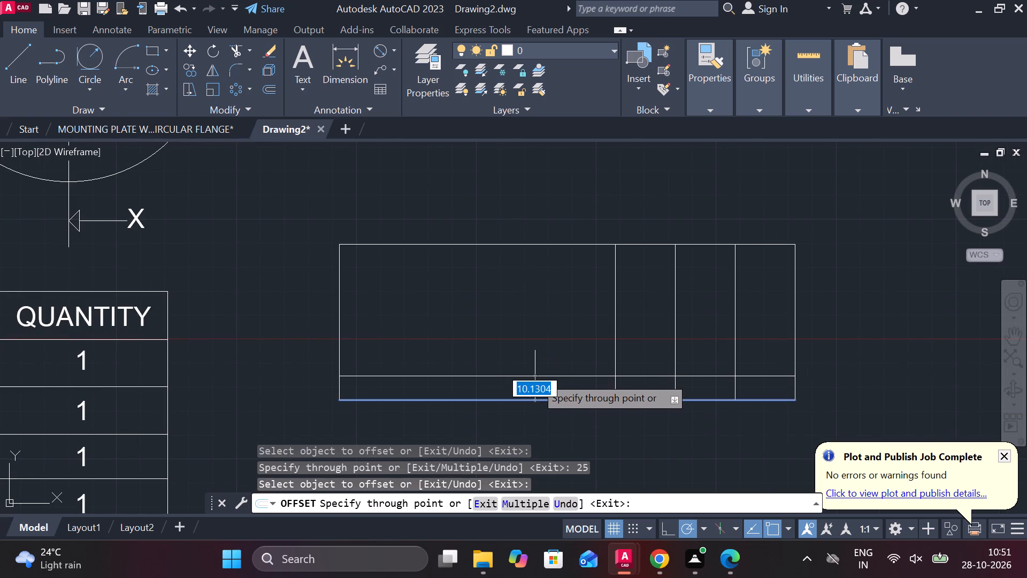
type("20")
key("Return")
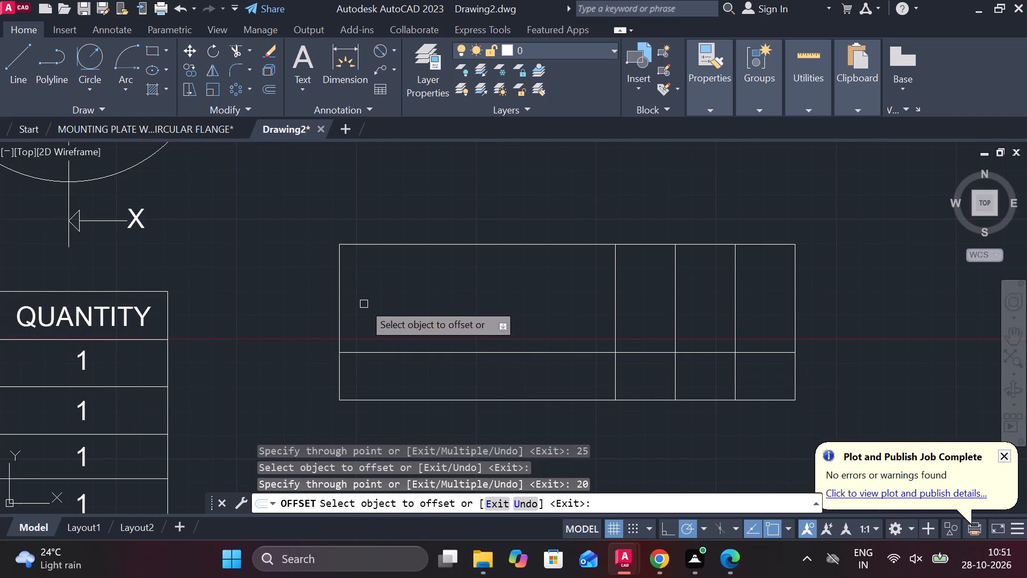
left_click(341, 286)
type("25")
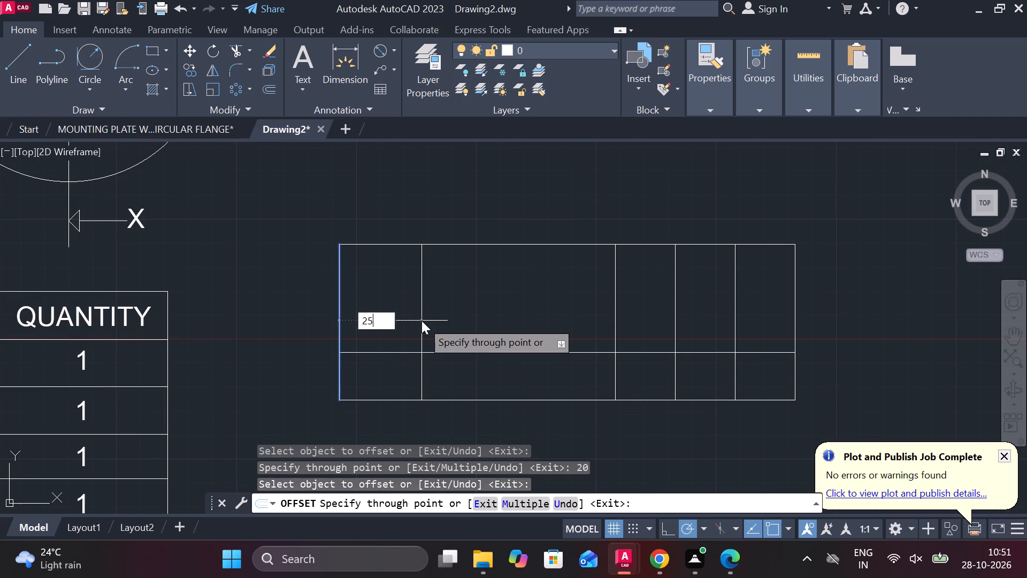
key("Return")
key("Escape")
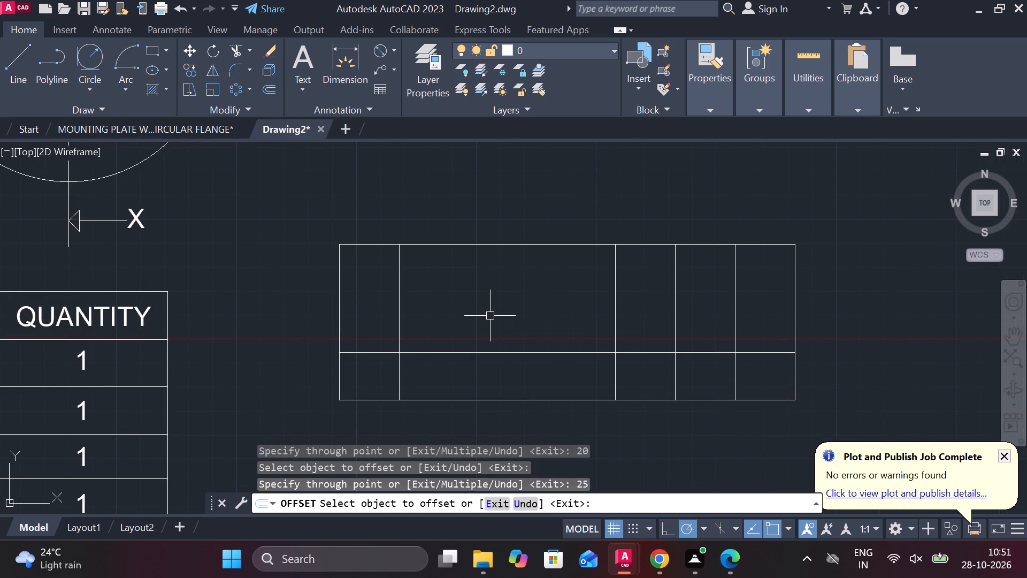
Trim the two rightmost column lines below the horizontal divider, the divider's middle portion, and the left column line above the divider.
type("TR")
key("space")
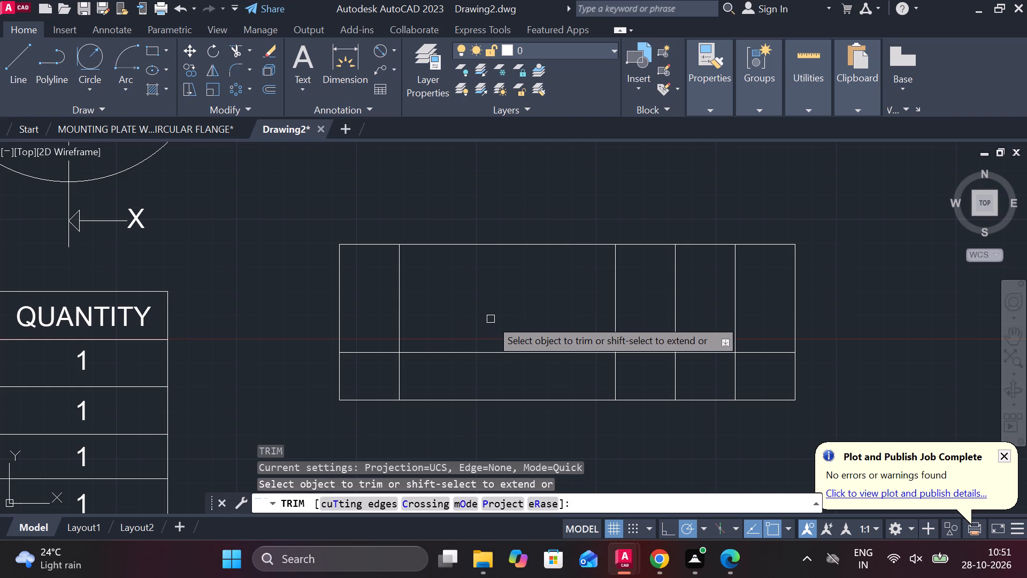
left_click(675, 381)
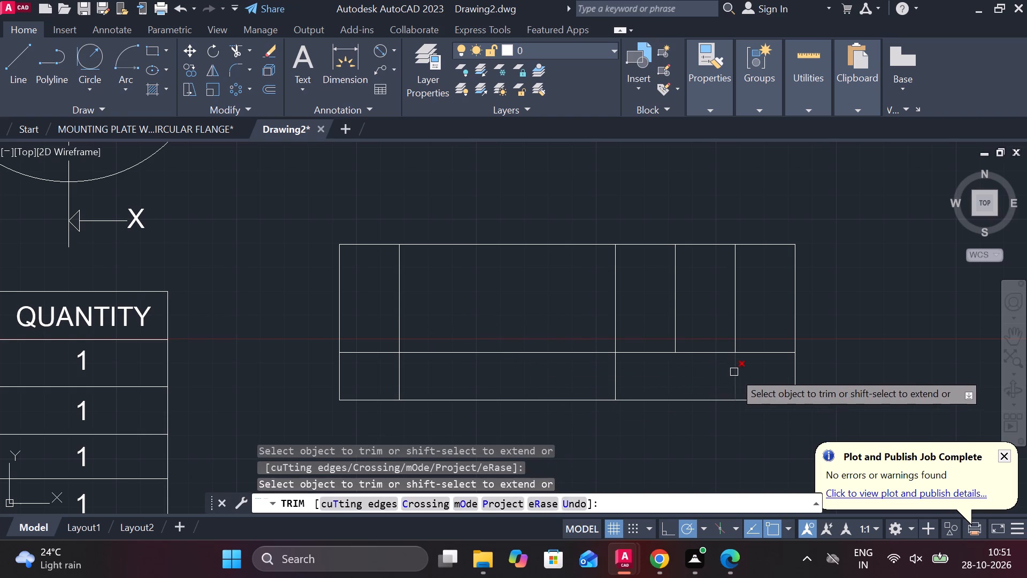
left_click(734, 372)
left_click(539, 354)
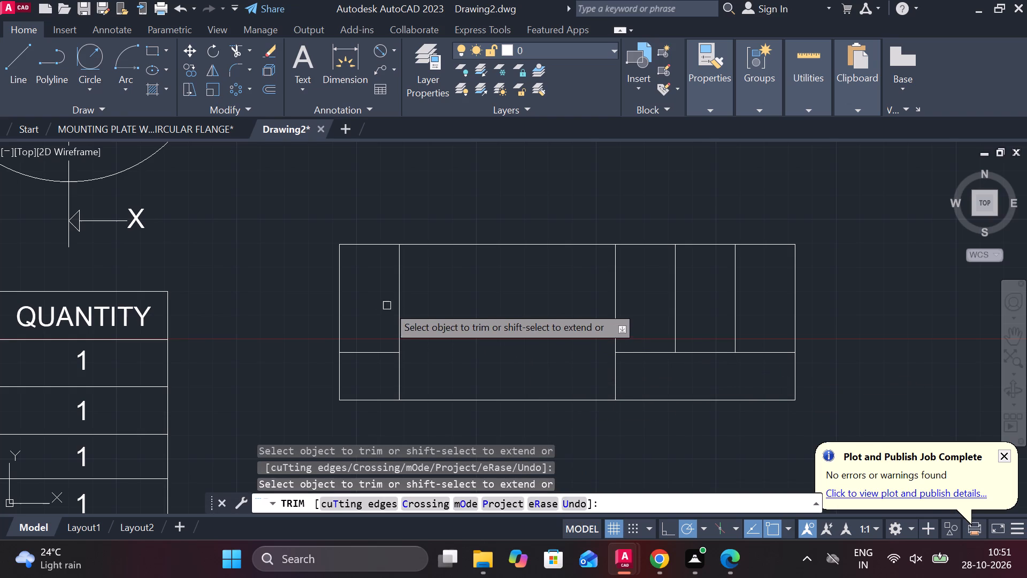
left_click(398, 299)
key("Escape")
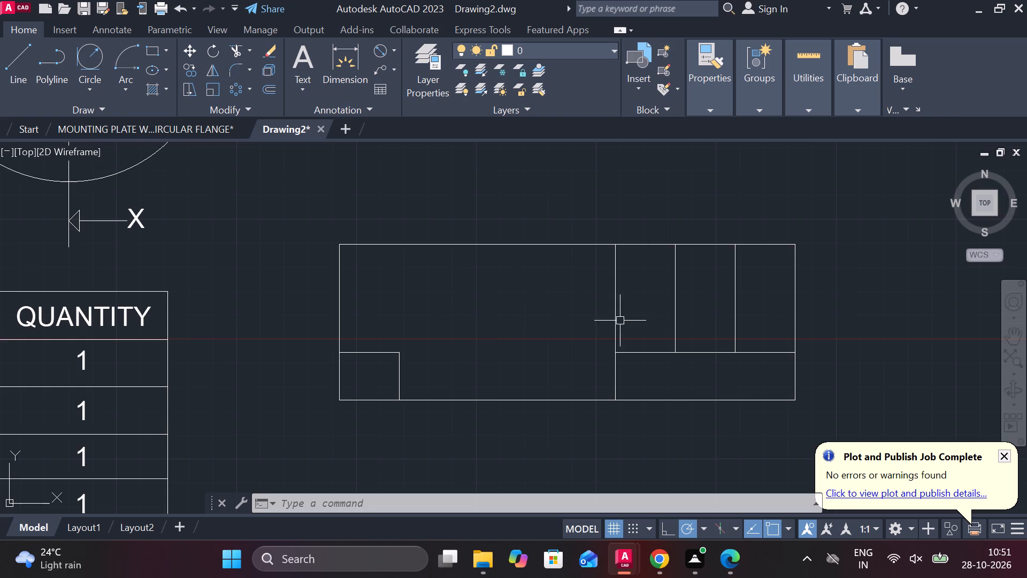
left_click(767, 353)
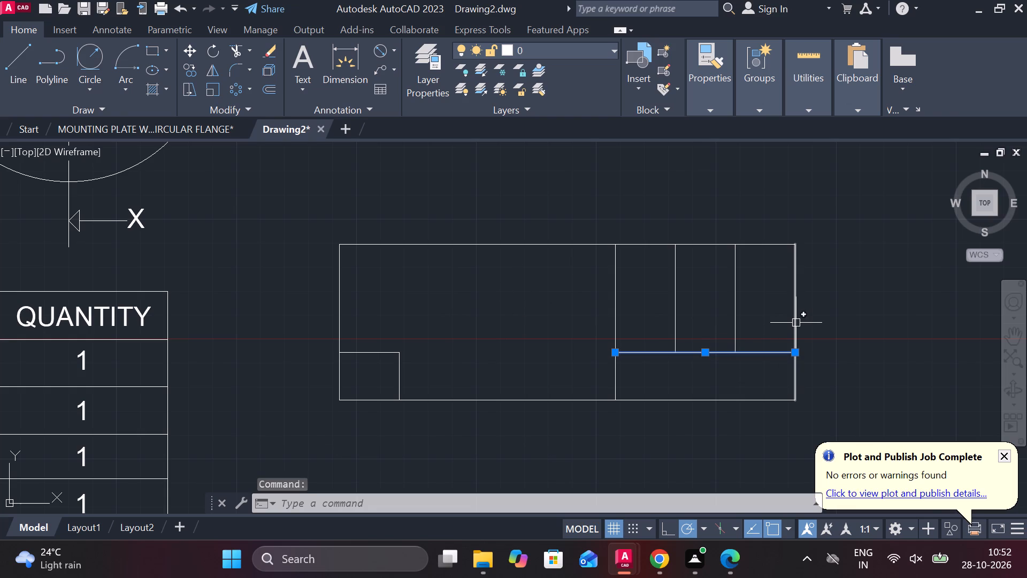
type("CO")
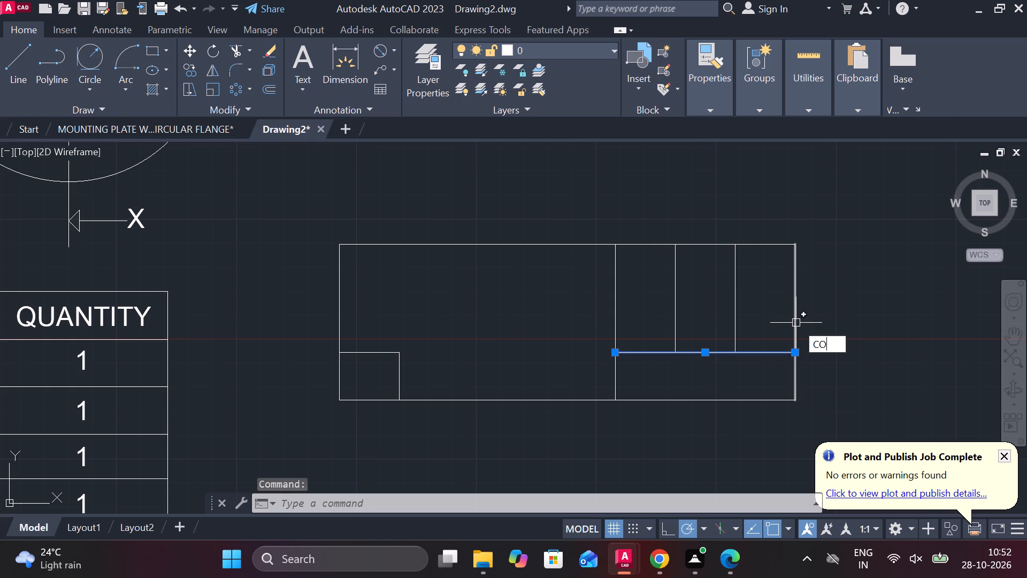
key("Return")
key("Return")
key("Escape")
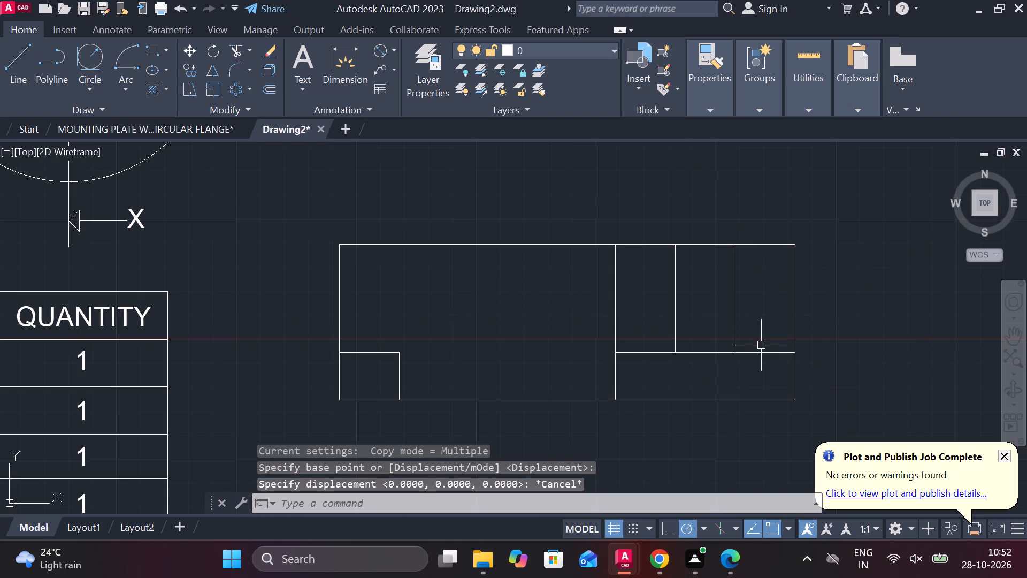
Copy the right-hand horizontal divider straight up at distances of 7, 14, 21, 28 and 35 to form row lines.
left_click(764, 349)
type("CO")
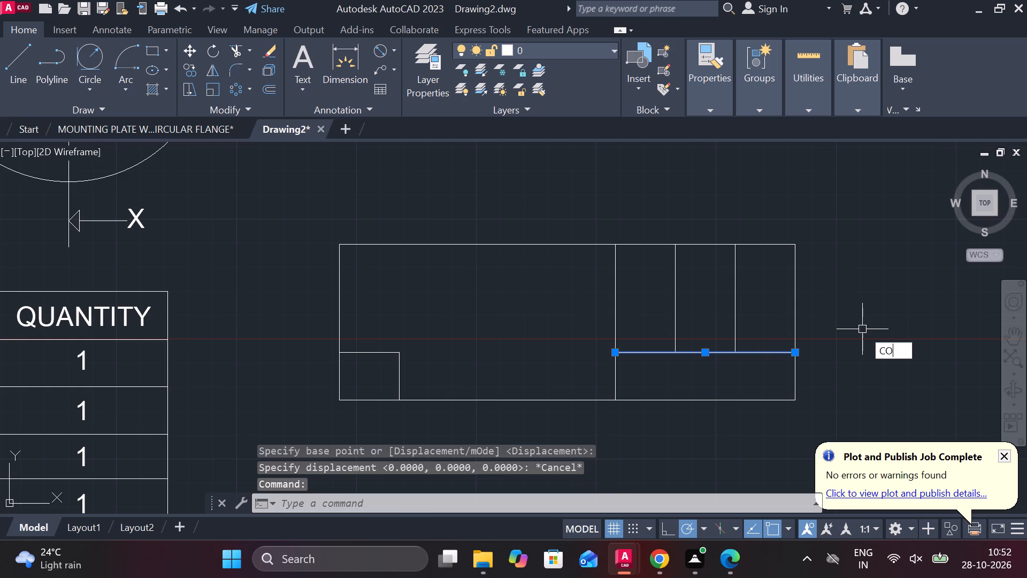
key("Return")
left_click(793, 353)
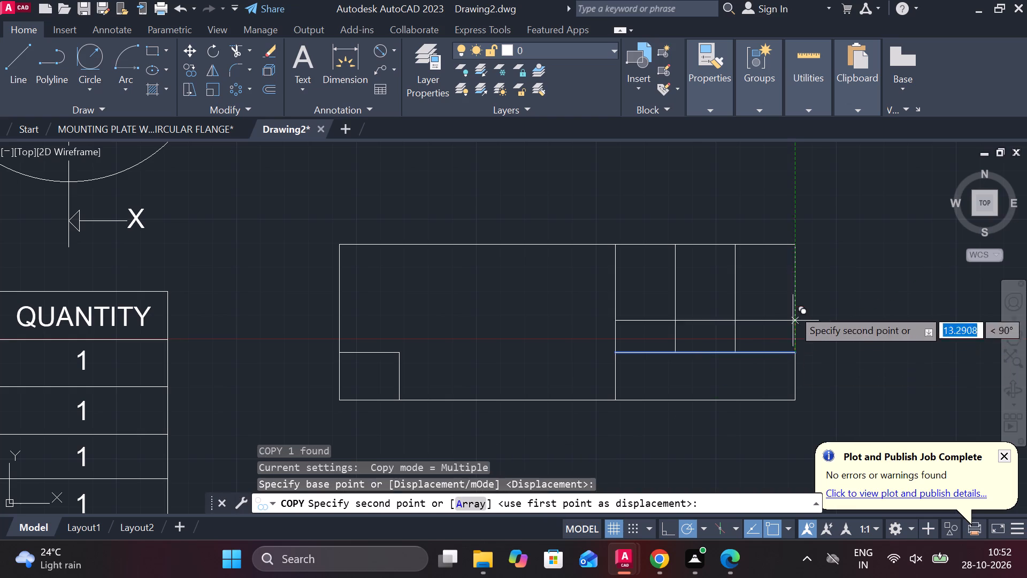
key("7")
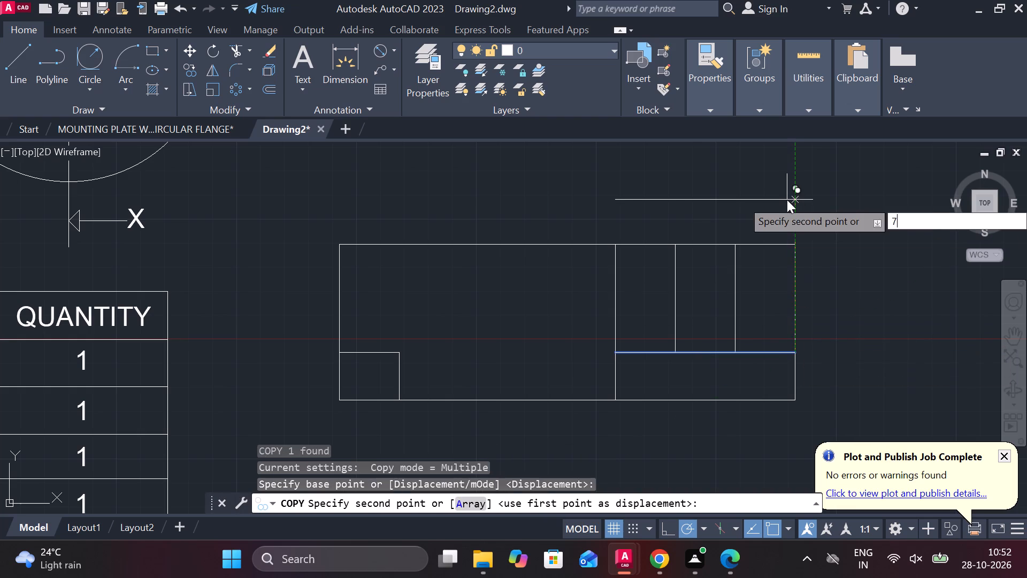
key("Return")
type("14")
key("Return")
type("21")
key("Return")
type("28")
key("Return")
type("35")
key("Return")
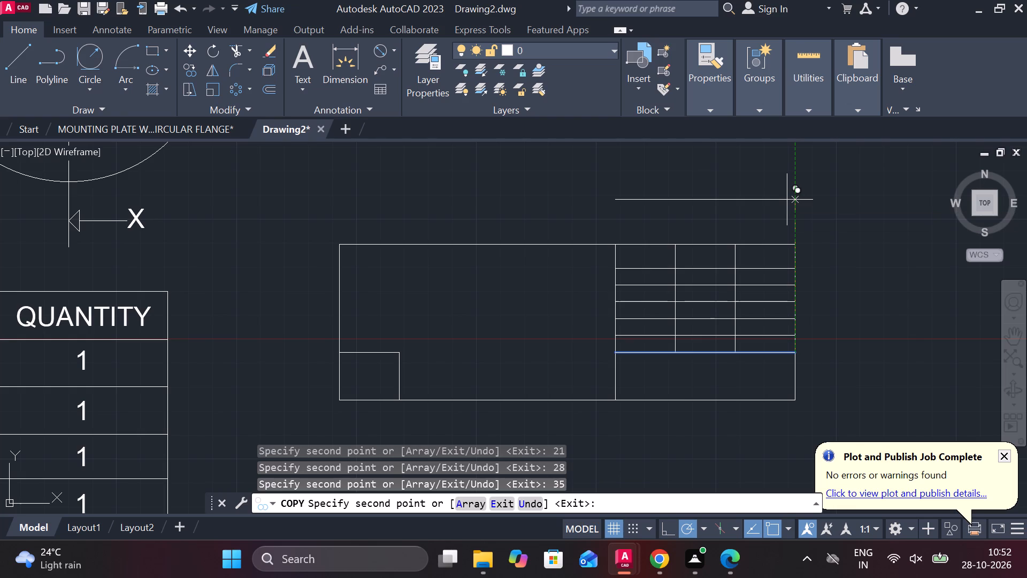
key("Escape")
Extend the right-hand horizontal divider leftward to meet the small lower-left cell's top line.
type("EX")
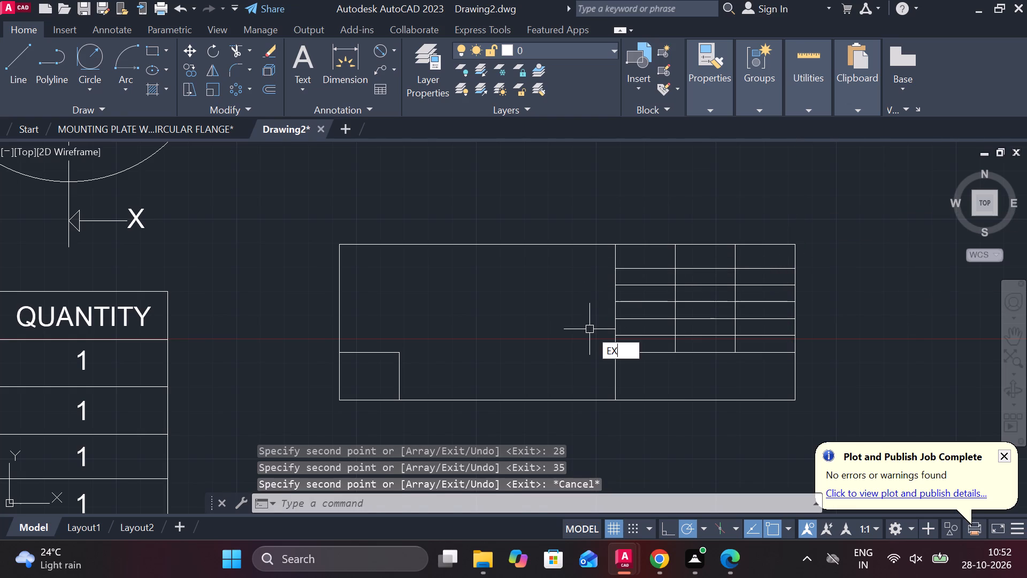
key("space")
left_click(635, 353)
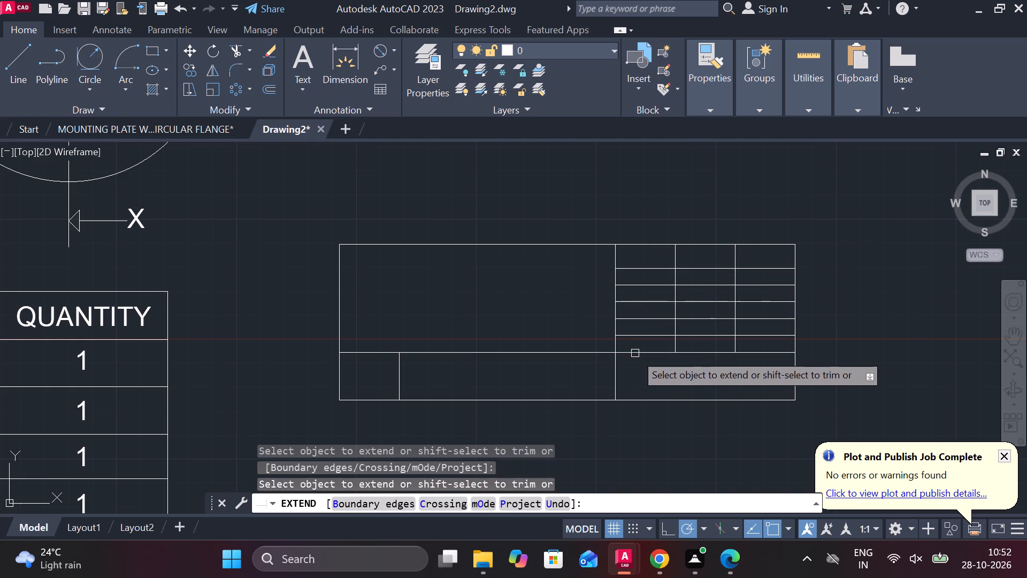
key("Escape")
Add centred multiline text NAME at height 3 in the middle header cell of the right-hand grid.
scroll(693, 299, "up", 2)
middle_click_drag(663, 309, 566, 368)
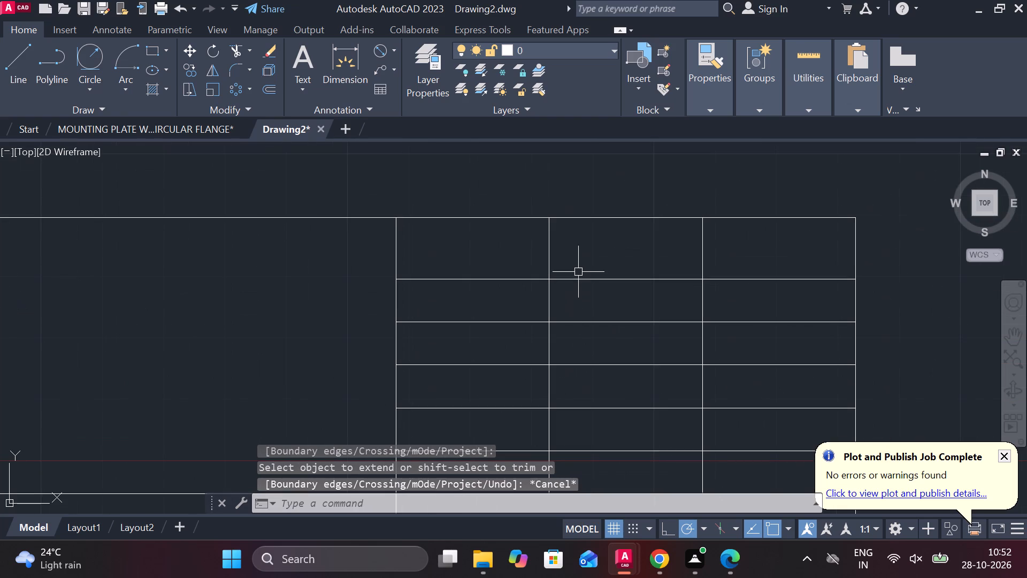
type("MT")
key("space")
scroll(577, 242, "up", 2)
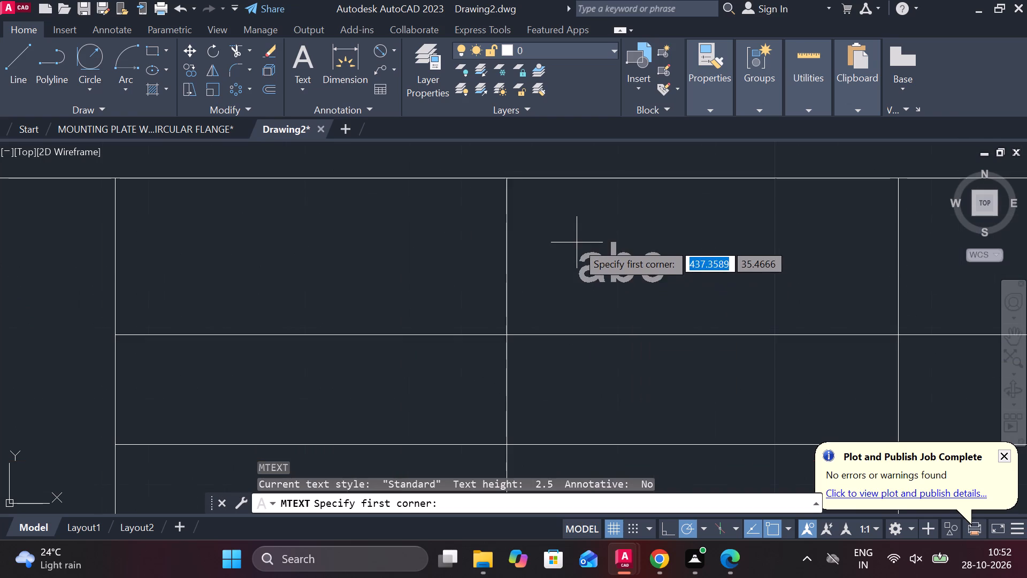
left_click(571, 230)
left_click(821, 287)
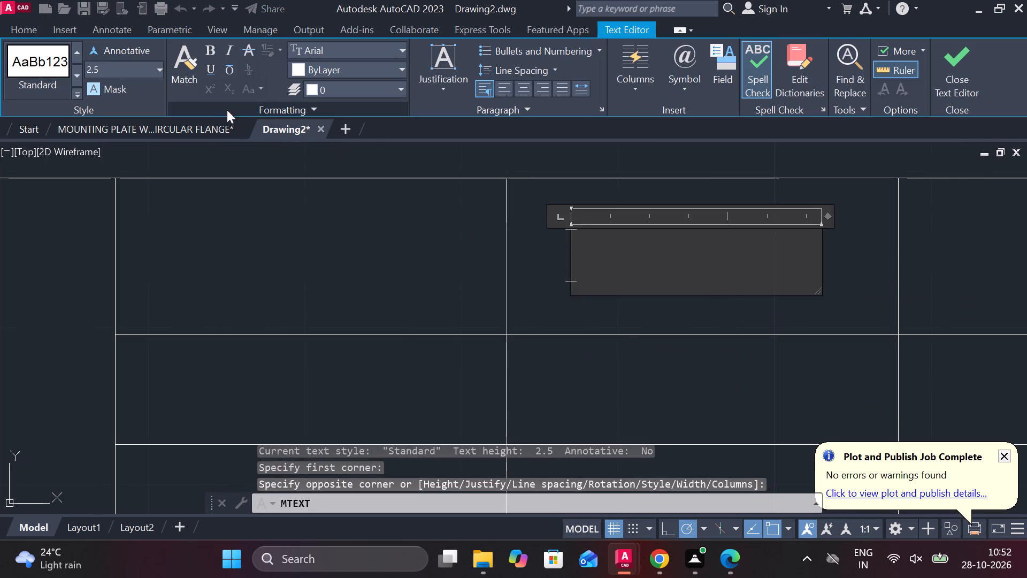
left_click(520, 86)
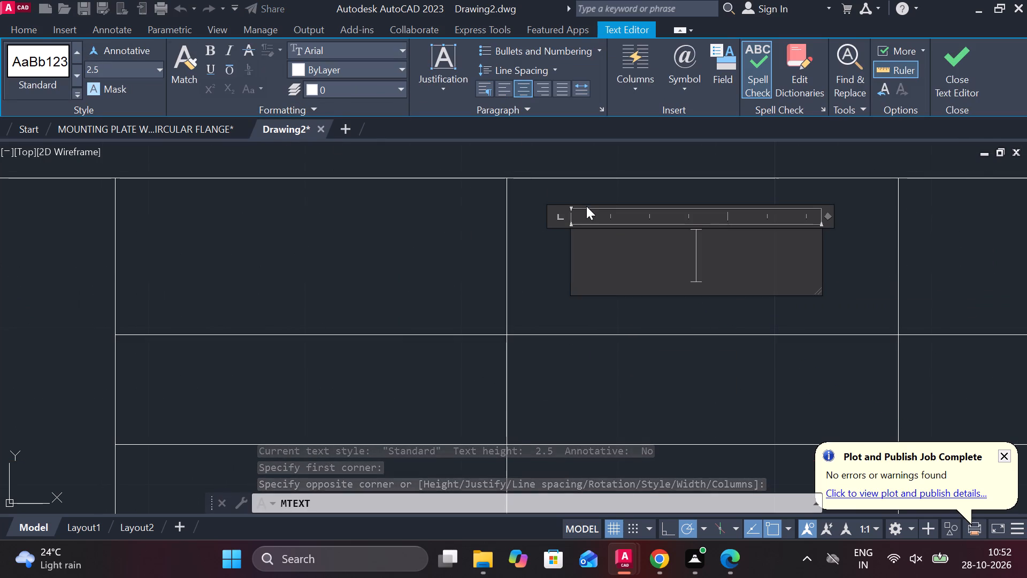
type("NAME")
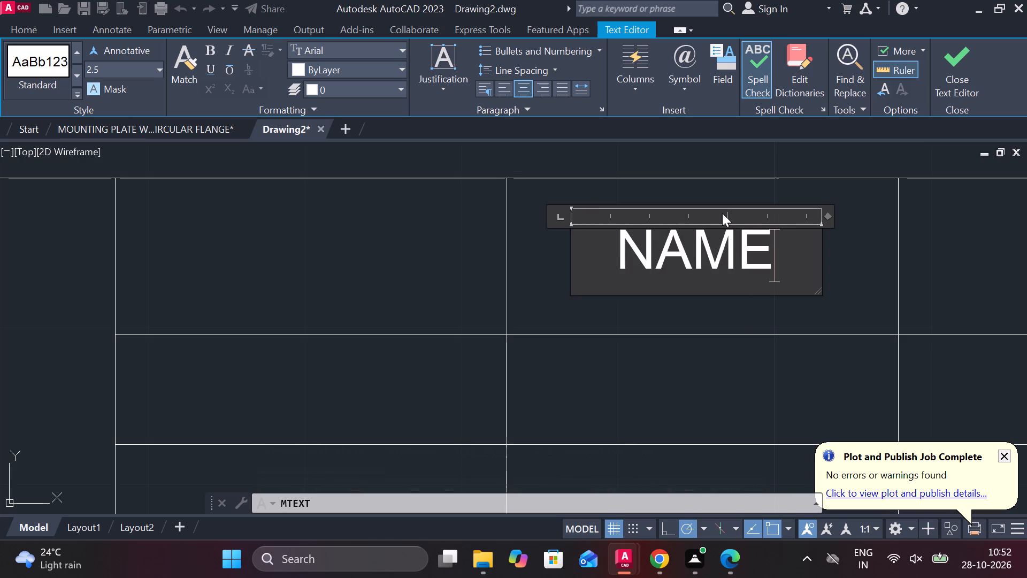
left_click_drag(772, 247, 713, 249)
left_click_drag(713, 249, 612, 253)
left_click(132, 74)
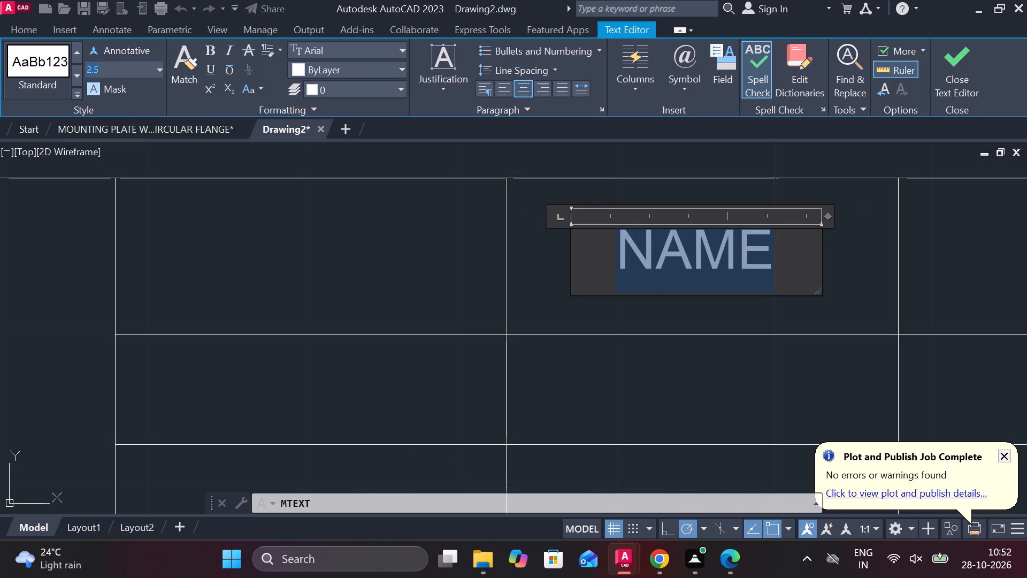
key("3")
key("Return")
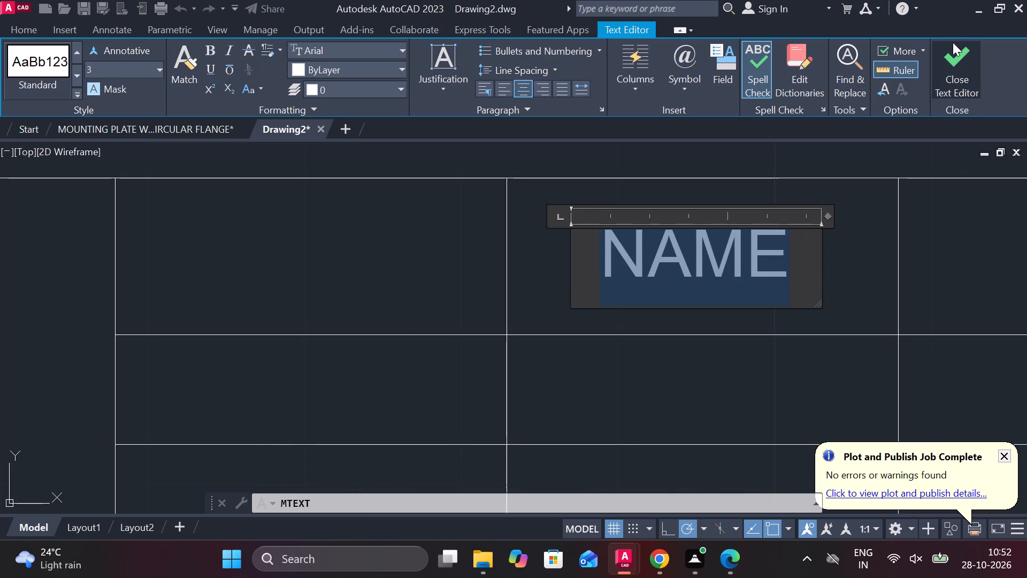
left_click(953, 42)
Copy the NAME text into the grid's right header cell and the five cells below the header in its left column.
scroll(901, 148, "down", 2)
middle_click_drag(786, 204, 656, 209)
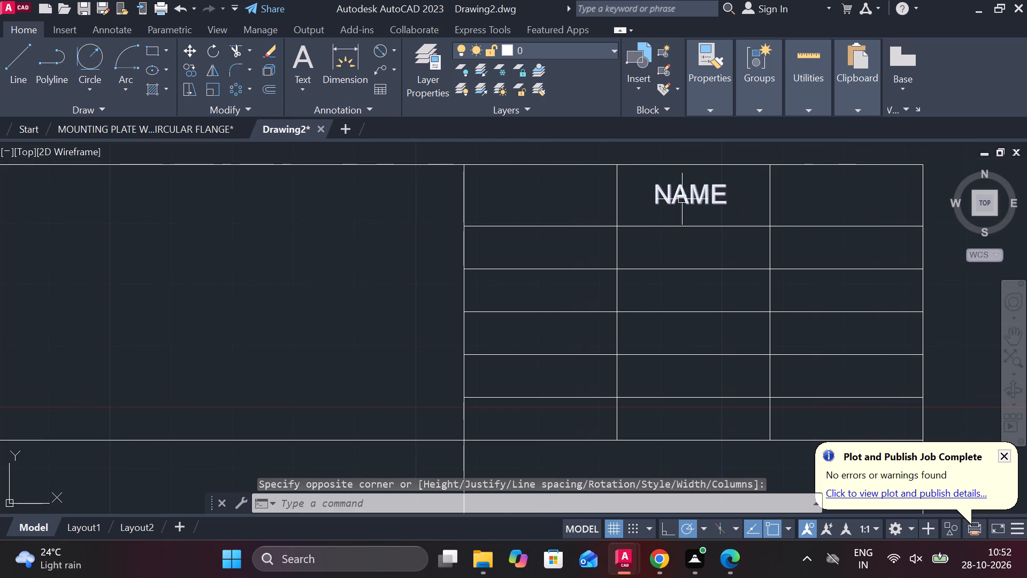
left_click(683, 199)
type("CO")
key("Return")
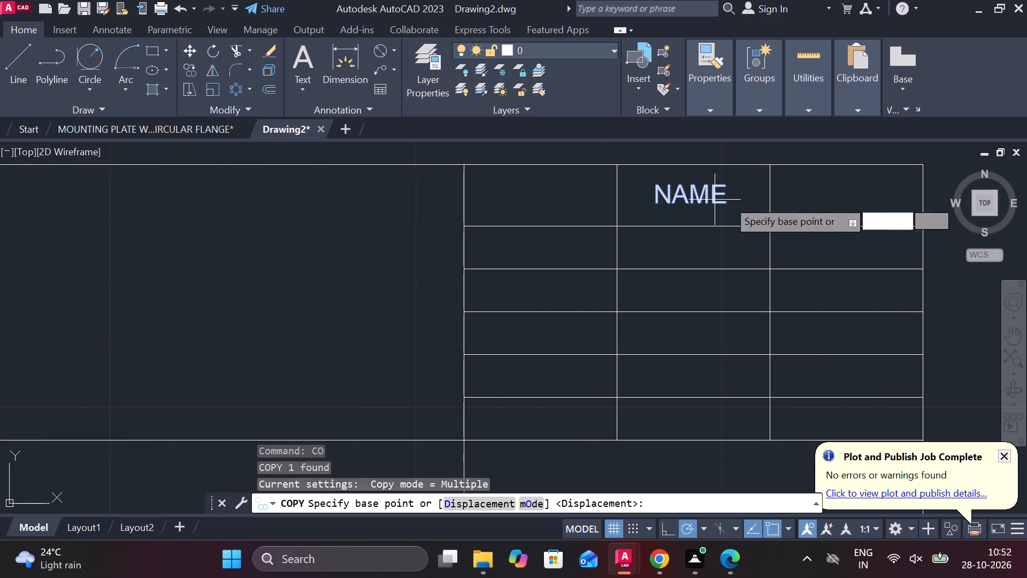
left_click(734, 204)
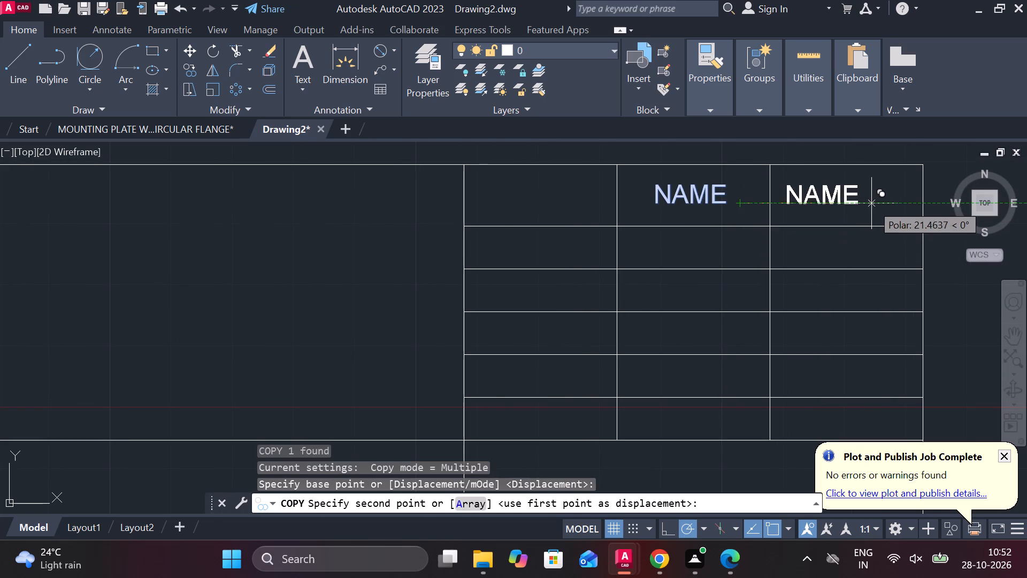
left_click(895, 203)
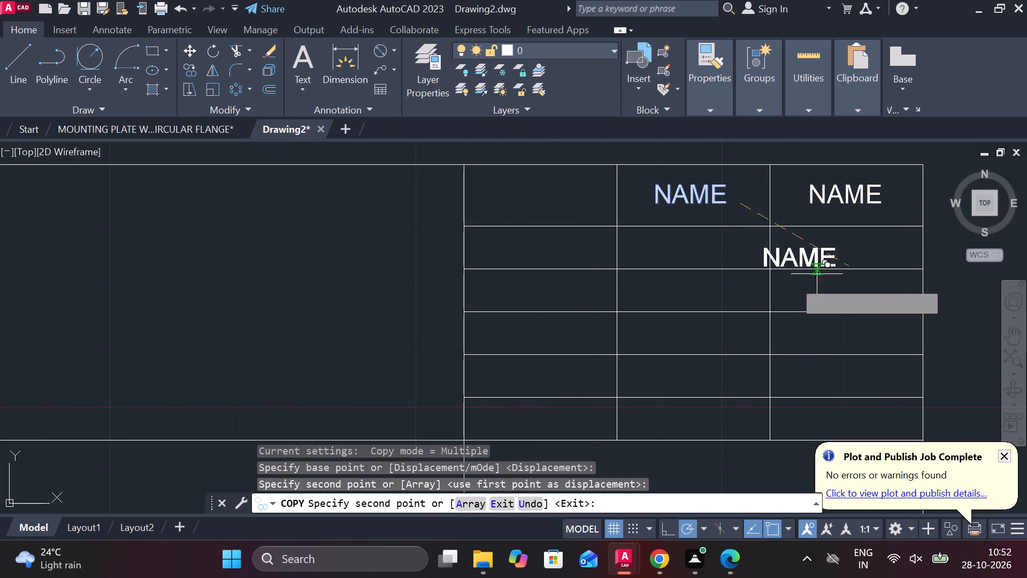
left_click(583, 255)
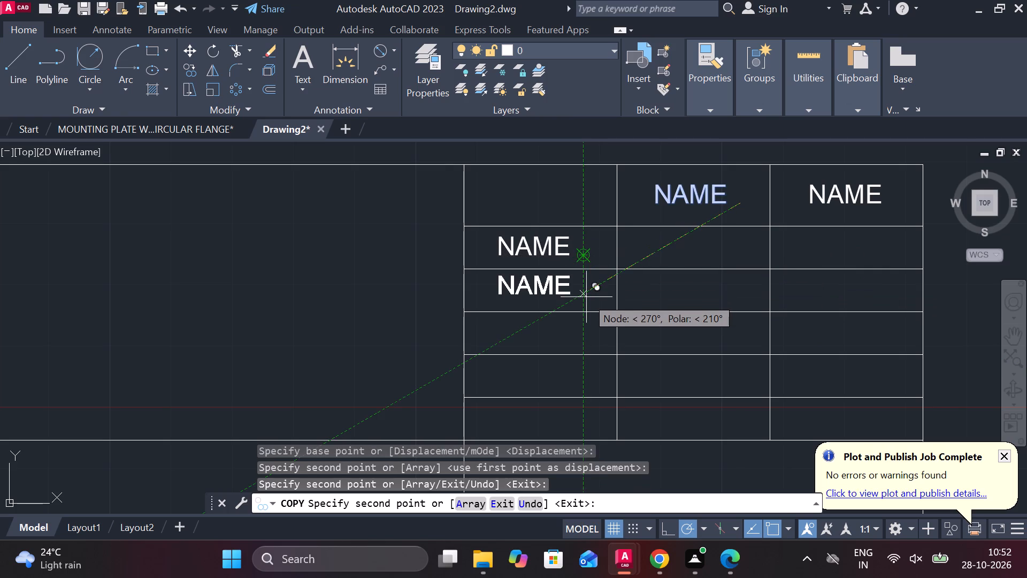
left_click(586, 296)
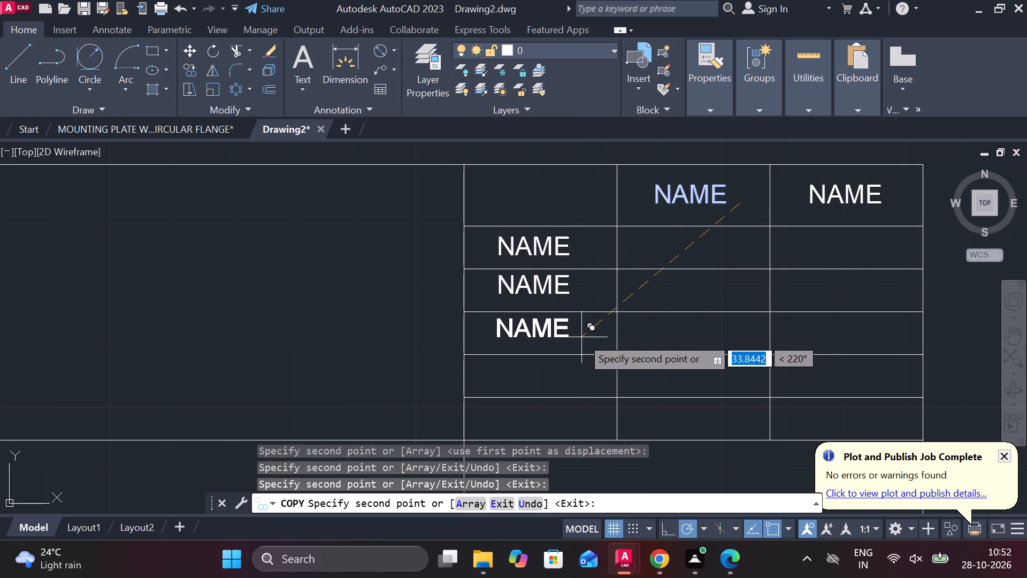
left_click(581, 340)
middle_click_drag(586, 338, 587, 270)
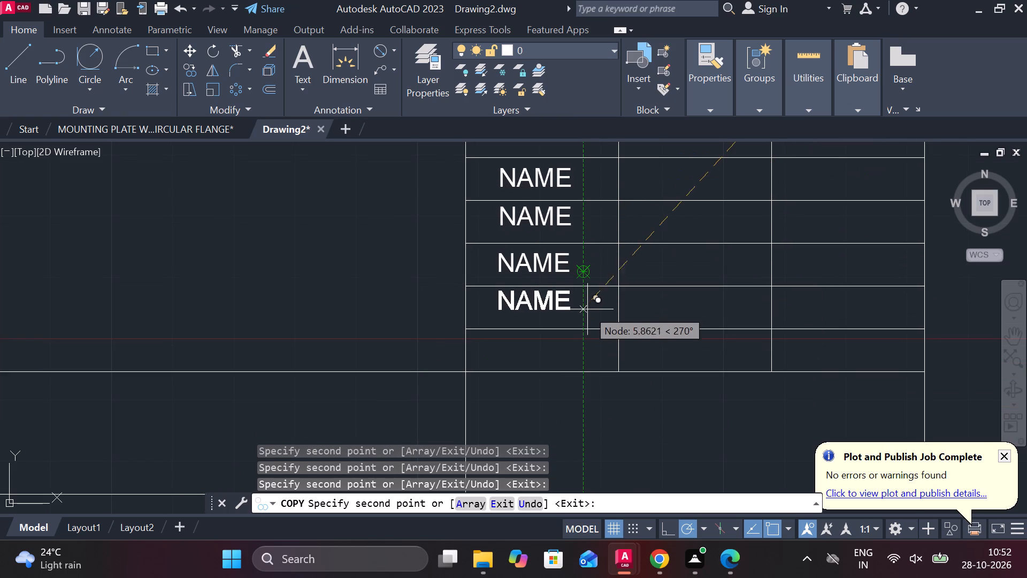
left_click(589, 314)
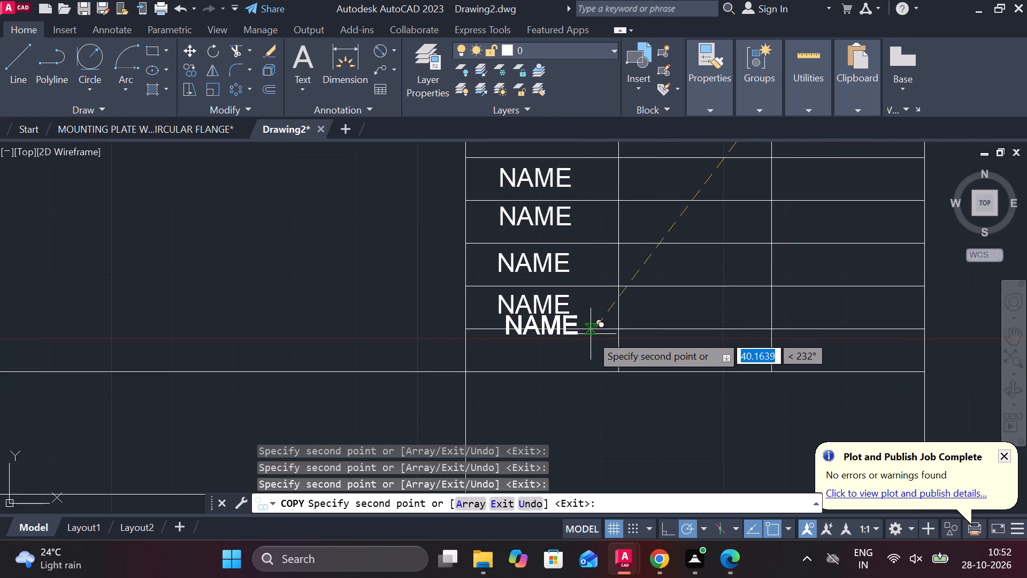
left_click(584, 355)
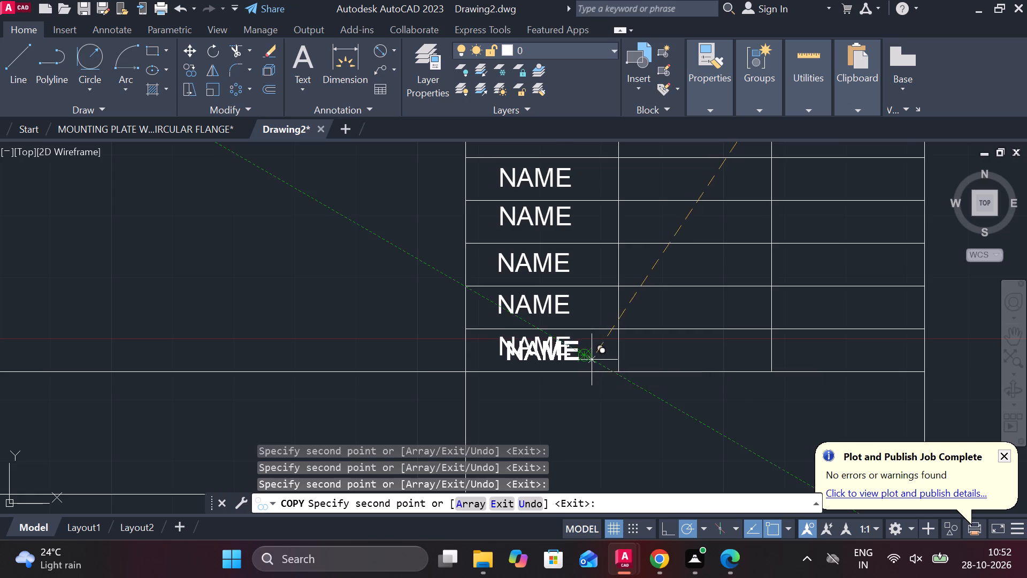
Continue copying NAME twice into the title block's lower-right cell and once into the large upper-left cell.
middle_click_drag(592, 355, 582, 288)
left_click(580, 329)
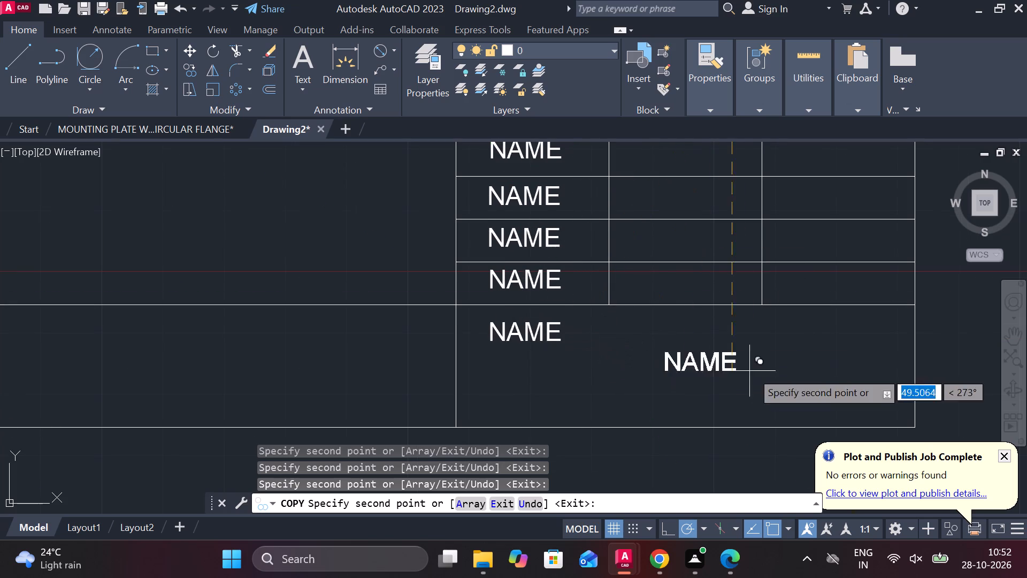
left_click(776, 413)
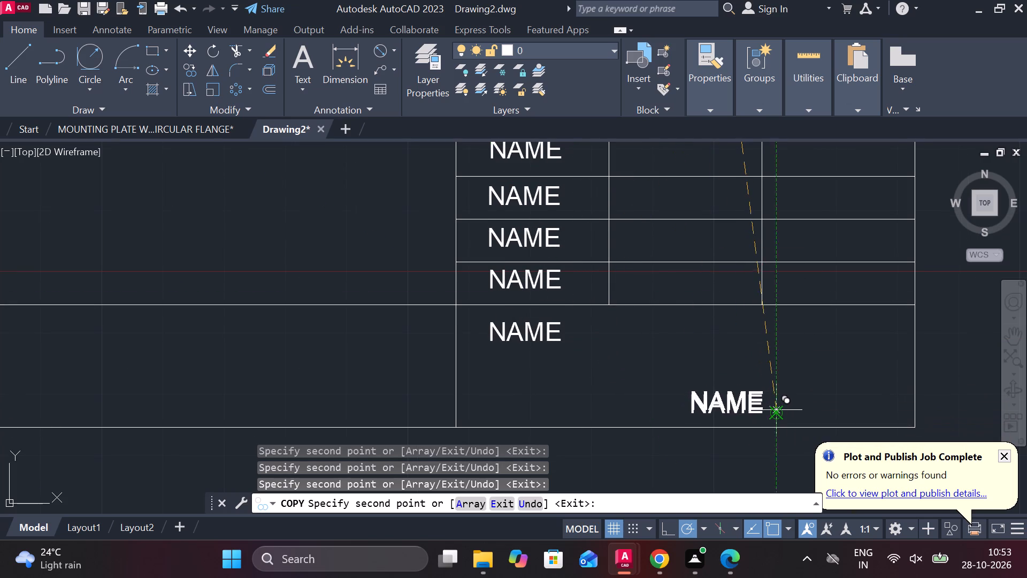
scroll(775, 392, "down", 1)
left_click(393, 246)
Place a NAME copy in the small lower-left cell and two in the wide bottom cell beside it.
middle_click_drag(411, 249, 556, 220)
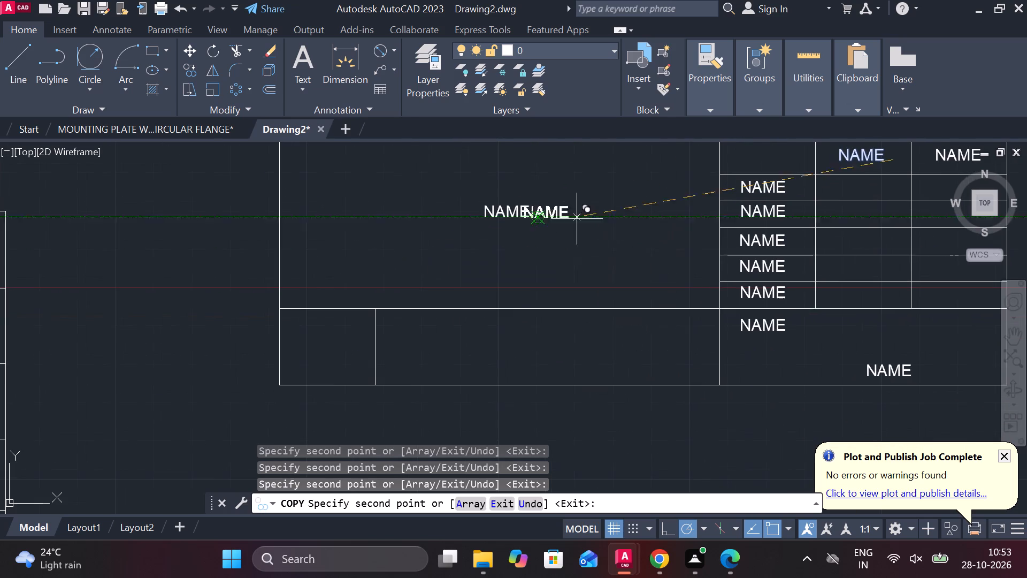
scroll(355, 332, "up", 1)
middle_click_drag(474, 352, 497, 352)
scroll(361, 326, "up", 1)
middle_click_drag(392, 331, 432, 333)
middle_click_drag(443, 334, 580, 341)
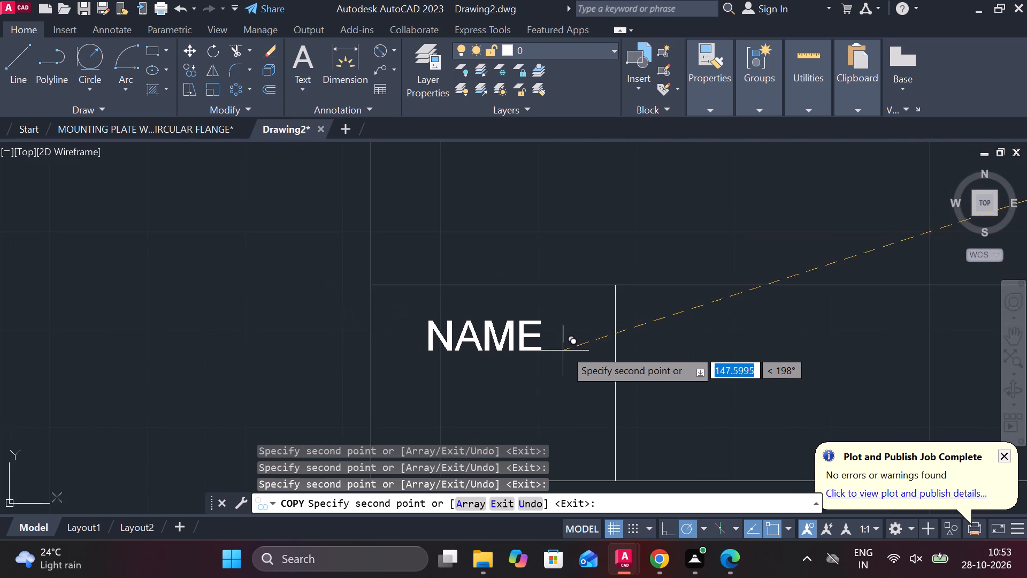
left_click(557, 343)
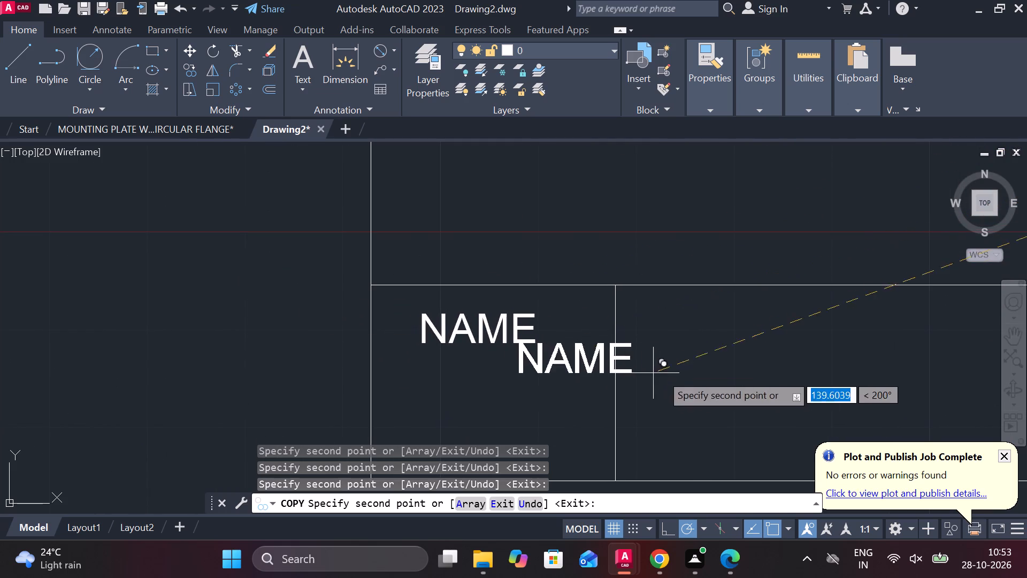
middle_click_drag(676, 375, 511, 322)
left_click(627, 288)
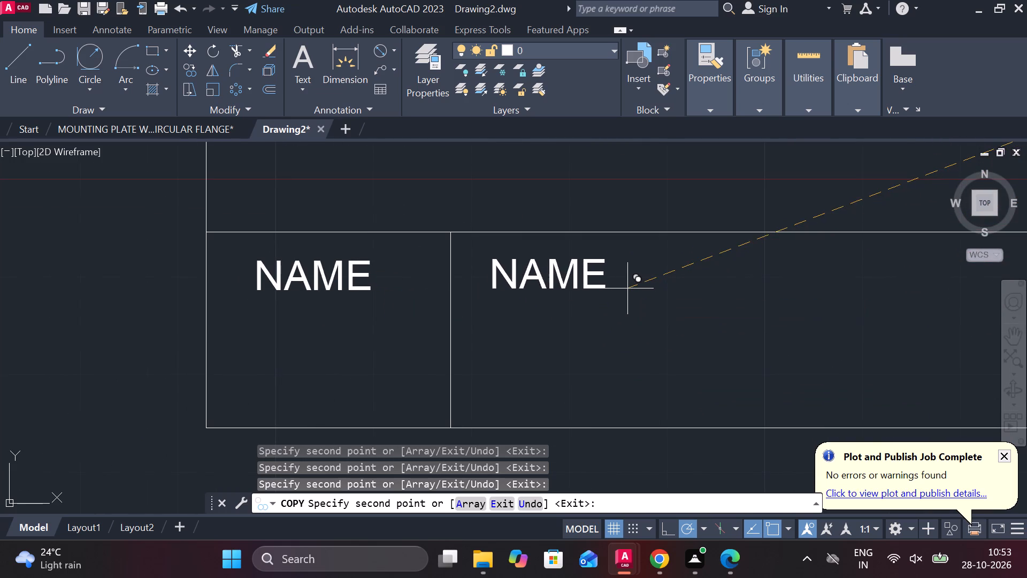
scroll(678, 313, "down", 2)
left_click(781, 326)
middle_click_drag(796, 313, 465, 285)
key("Escape")
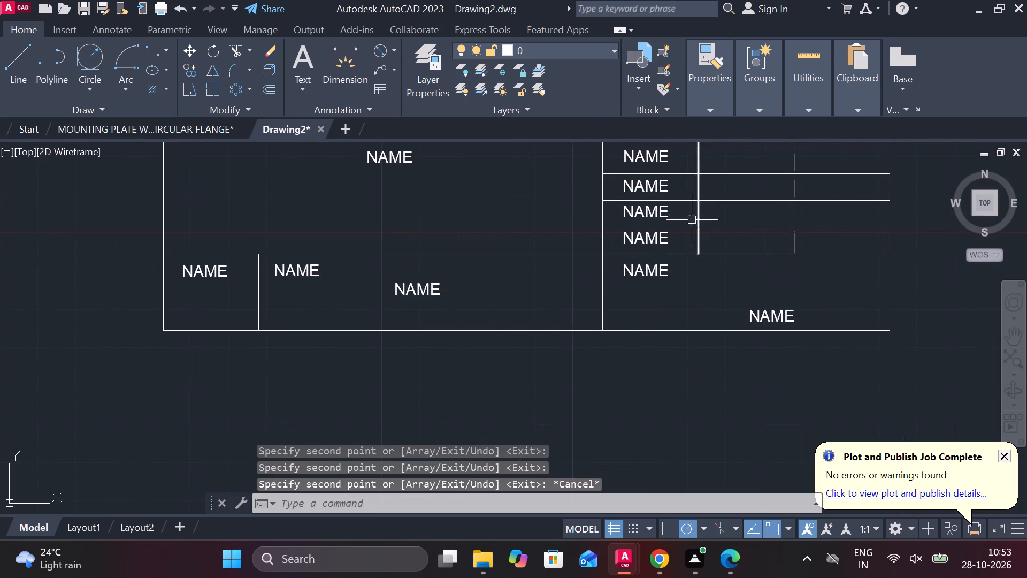
Change the NAME text in the grid's right header cell to DATE.
scroll(626, 183, "up", 2)
middle_click_drag(569, 367, 560, 379)
scroll(698, 265, "down", 1)
middle_click_drag(731, 245, 632, 352)
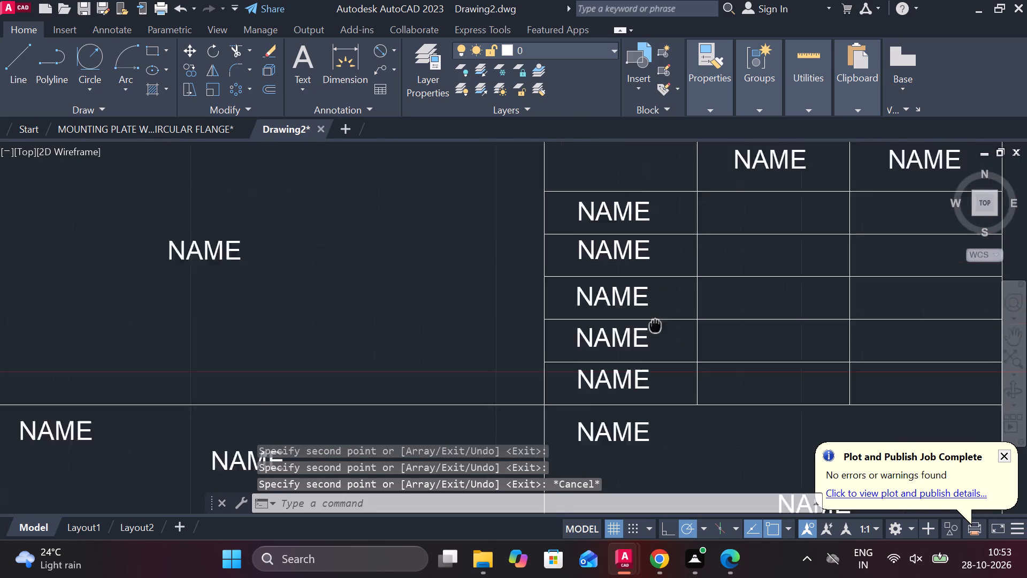
middle_click_drag(632, 352, 614, 379)
double_click(890, 220)
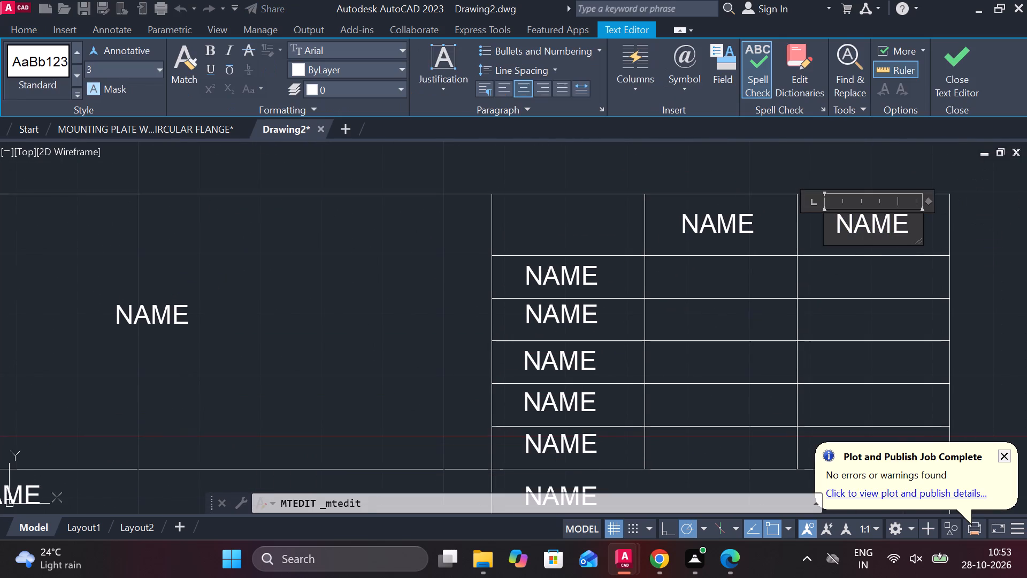
key("Right")
key("BackSpace")
key("BackSpace")
key("BackSpace")
key("BackSpace")
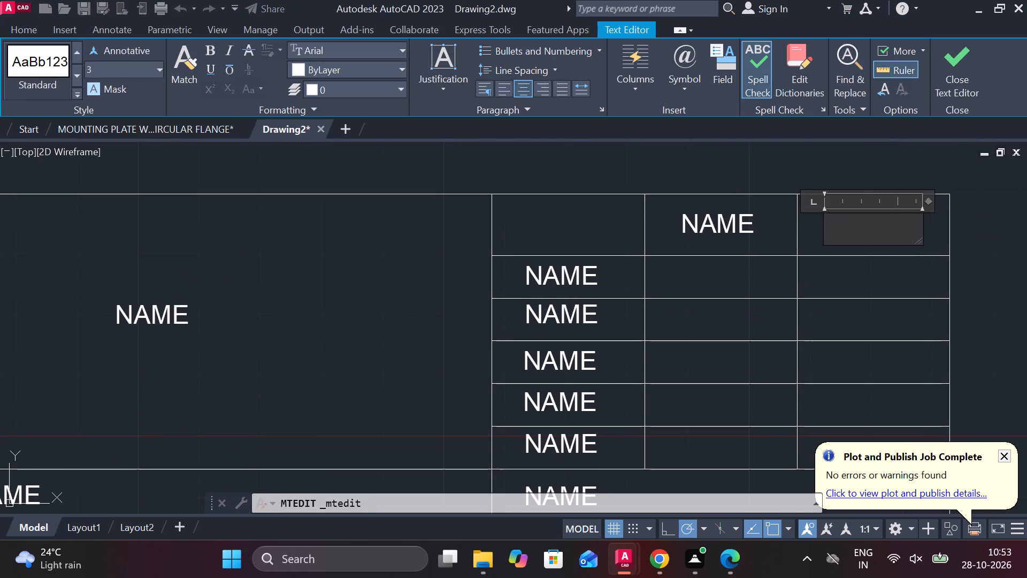
type("DATE")
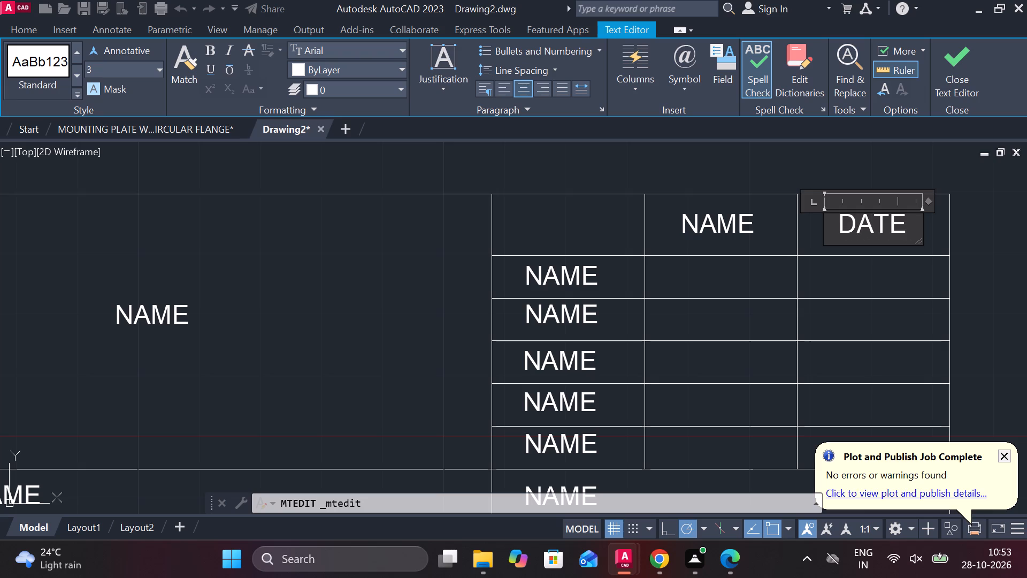
left_click(589, 267)
Change the first NAME text below the header in the grid's left column to DESIGNED.
double_click(589, 275)
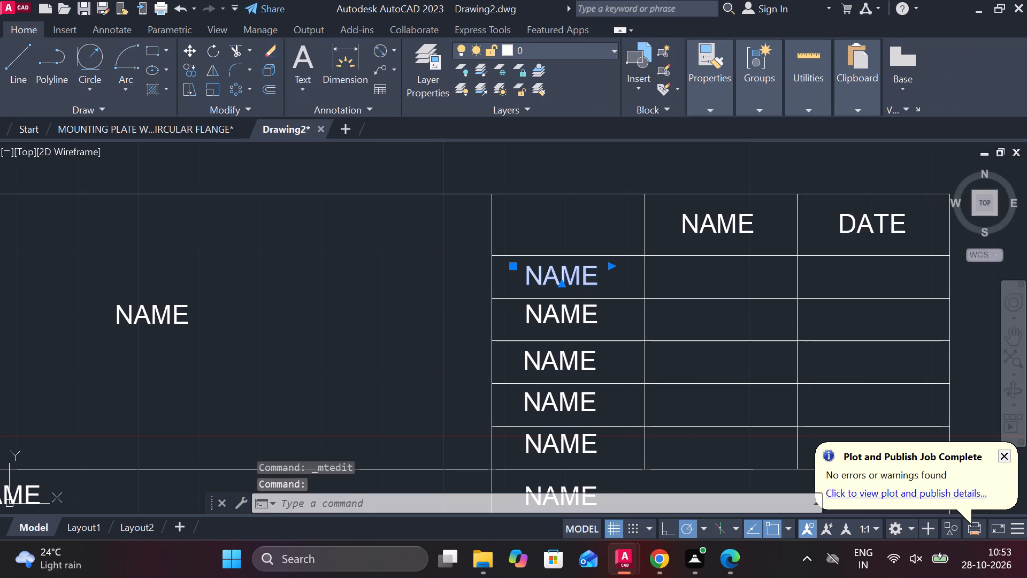
key("Right")
key("BackSpace")
key("BackSpace")
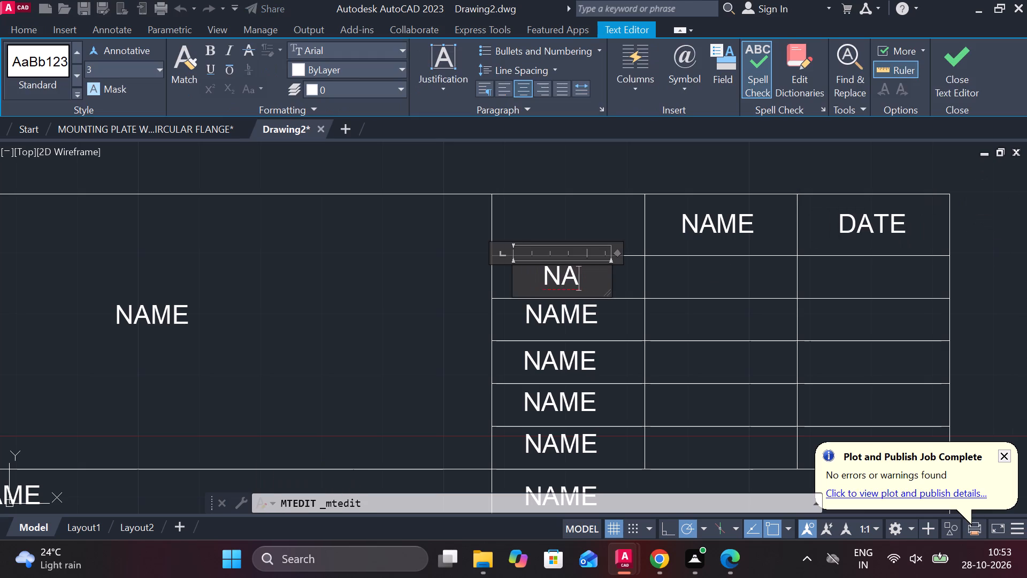
key("BackSpace")
key("BackSpace")
type("DESIGNED")
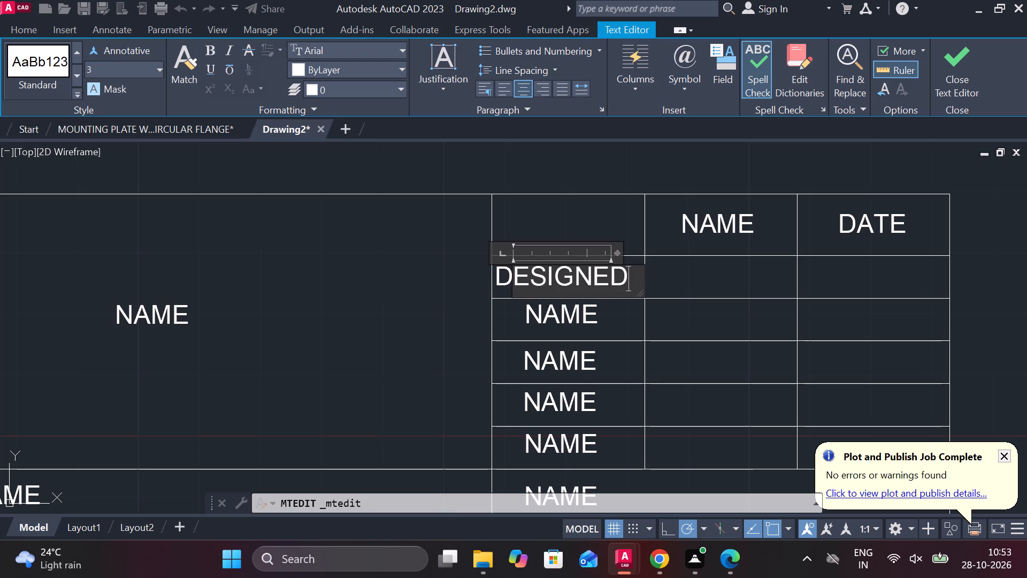
left_click(595, 322)
left_click(577, 291)
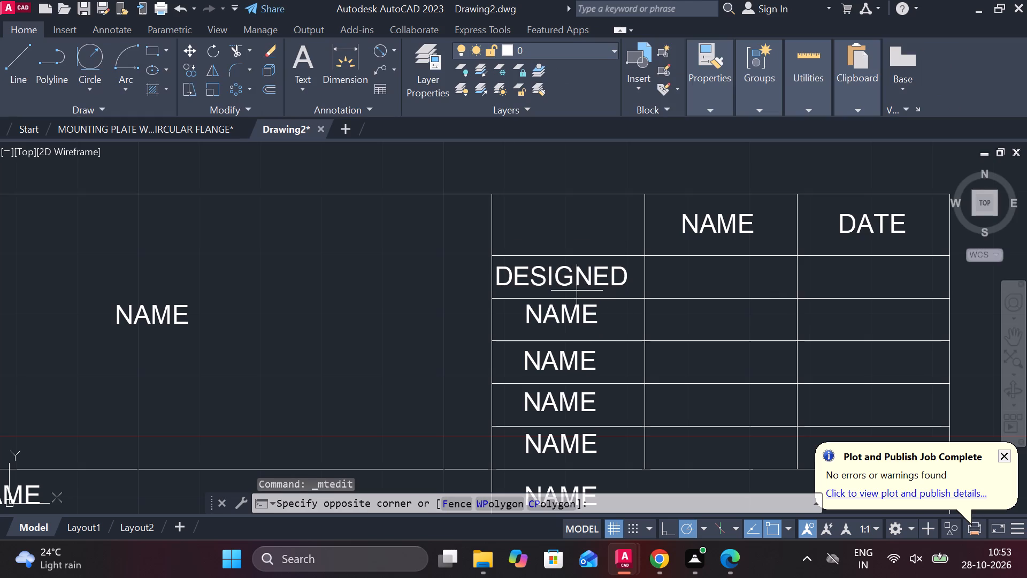
key("Escape")
Shift the DESIGNED text about 1.4 units to the right within its cell.
left_click(577, 279)
scroll(556, 277, "up", 1)
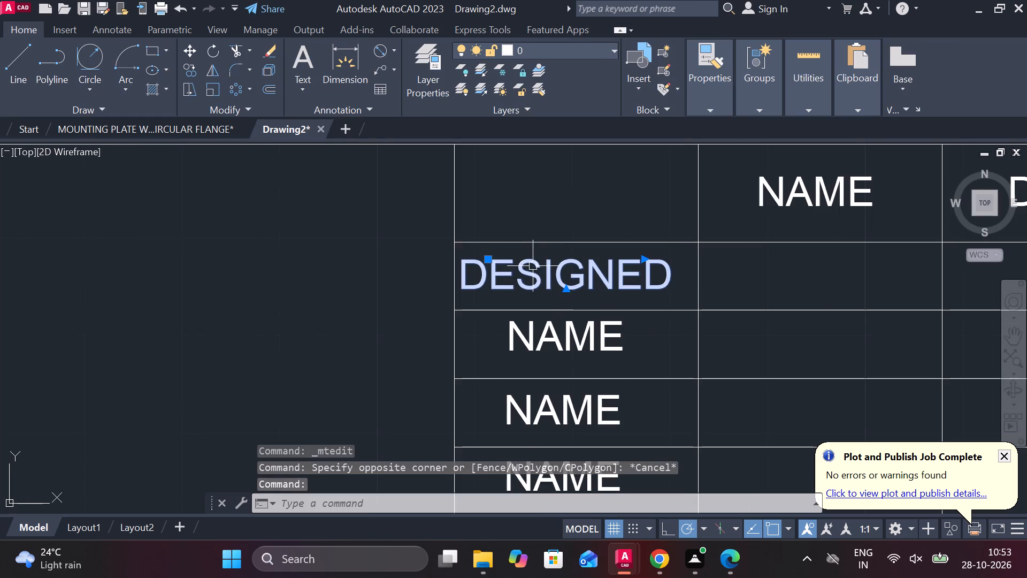
left_click(486, 260)
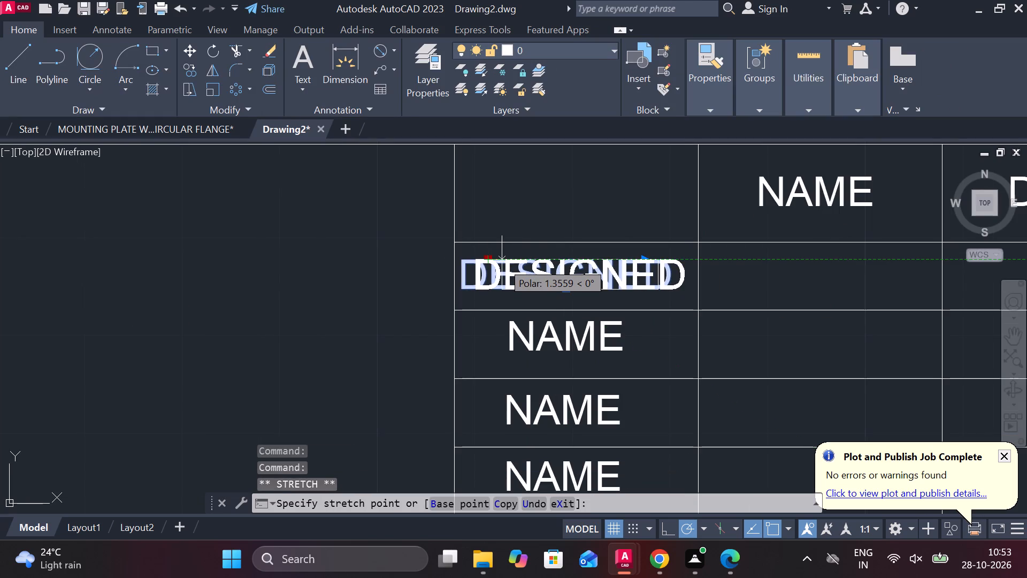
left_click(502, 262)
key("Escape")
Change the NAME text directly below DESIGNED in the grid's left column to DRAWN.
double_click(539, 343)
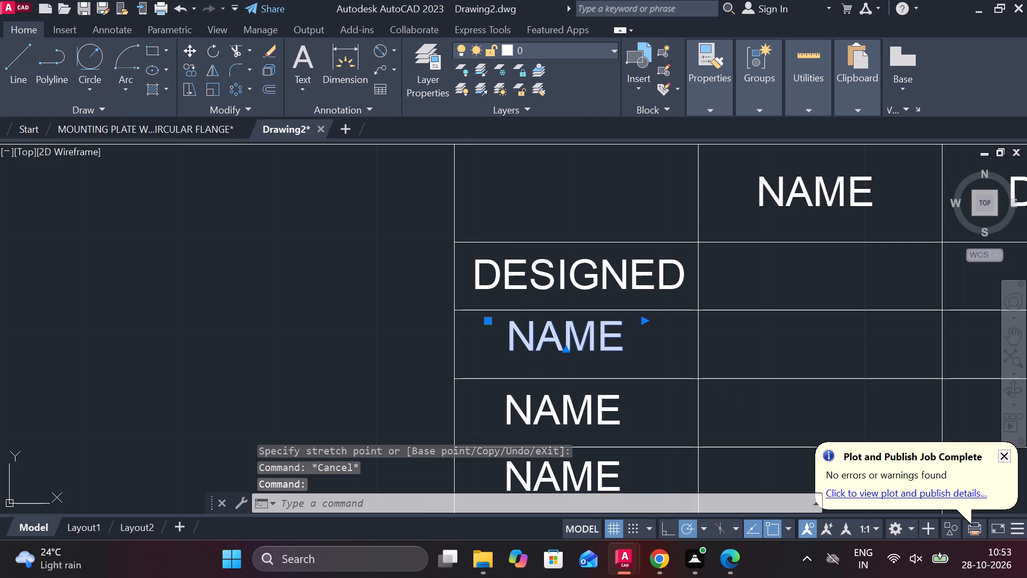
key("Right")
key("Right")
key("Right")
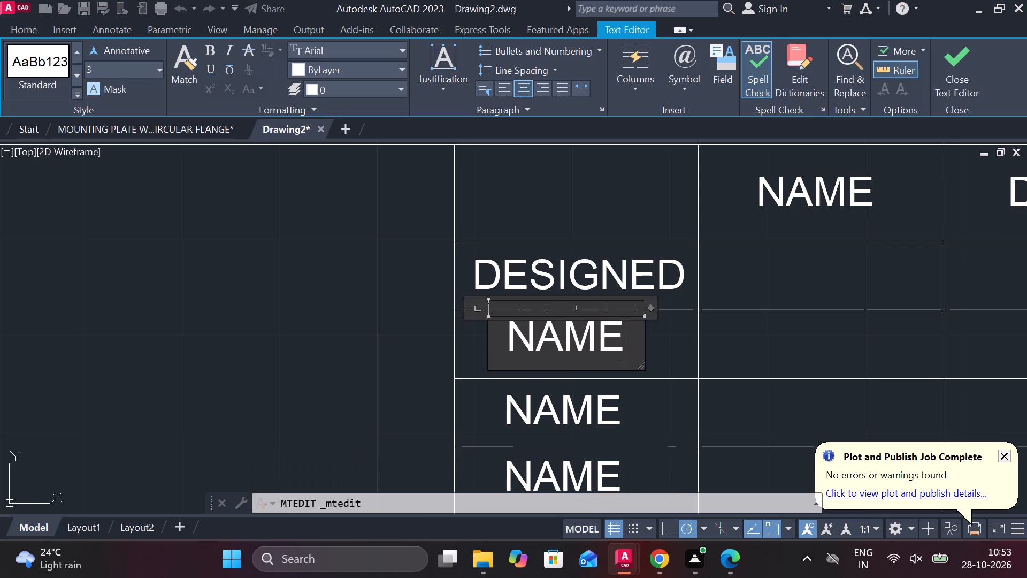
key("BackSpace")
key("BackSpace")
key("BackSpace")
key("BackSpace")
type("DRAWM")
key("BackSpace")
key("n")
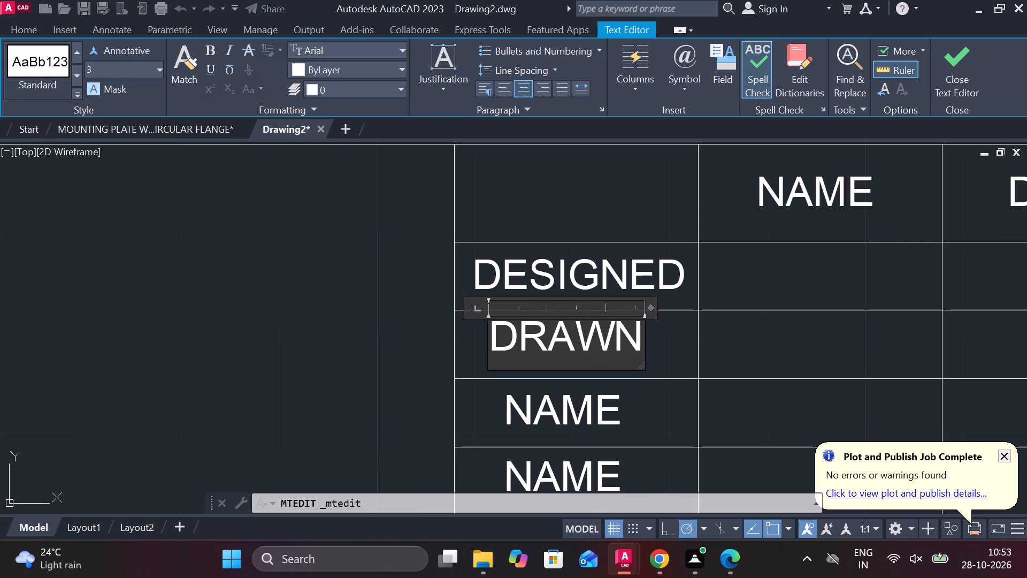
left_click(526, 415)
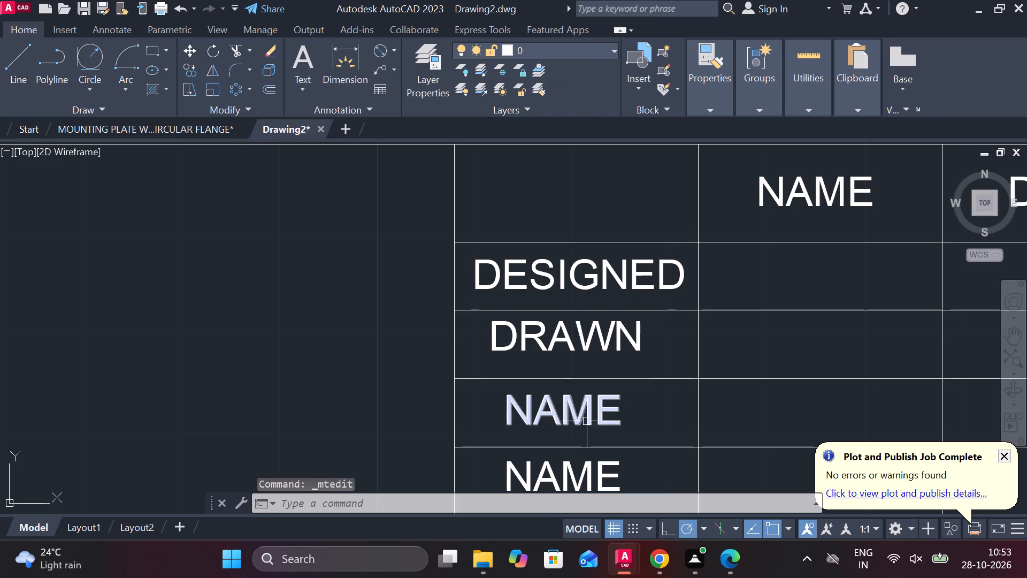
Change the NAME text directly below DRAWN in the left column to CHECKED.
double_click(587, 421)
key("Right")
key("BackSpace")
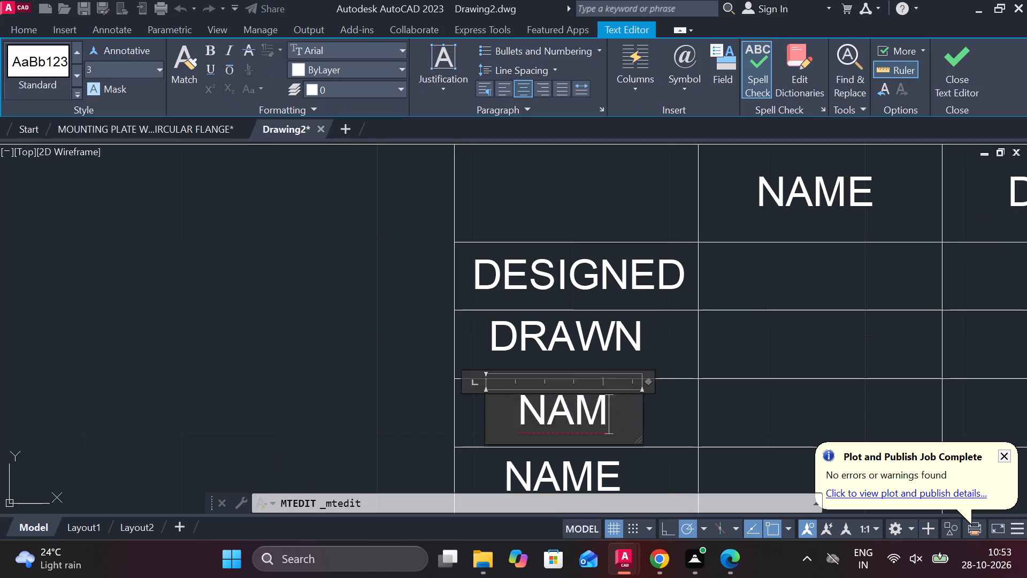
key("BackSpace")
key("BackSpace")
key("BackSpace")
type("CHECKED")
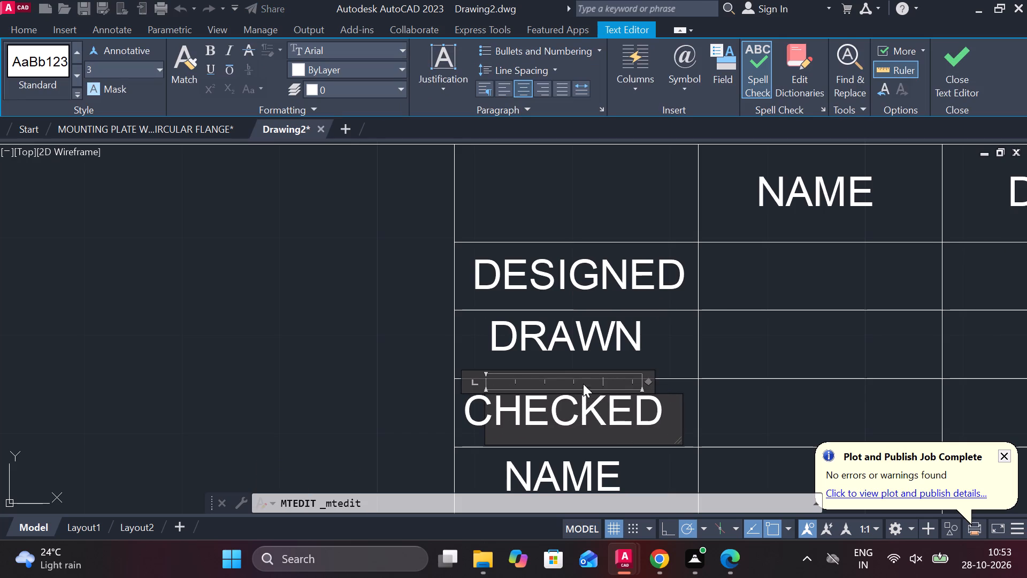
left_click(586, 467)
Shift the CHECKED text slightly to the right so it sits centred within its cell.
double_click(534, 420)
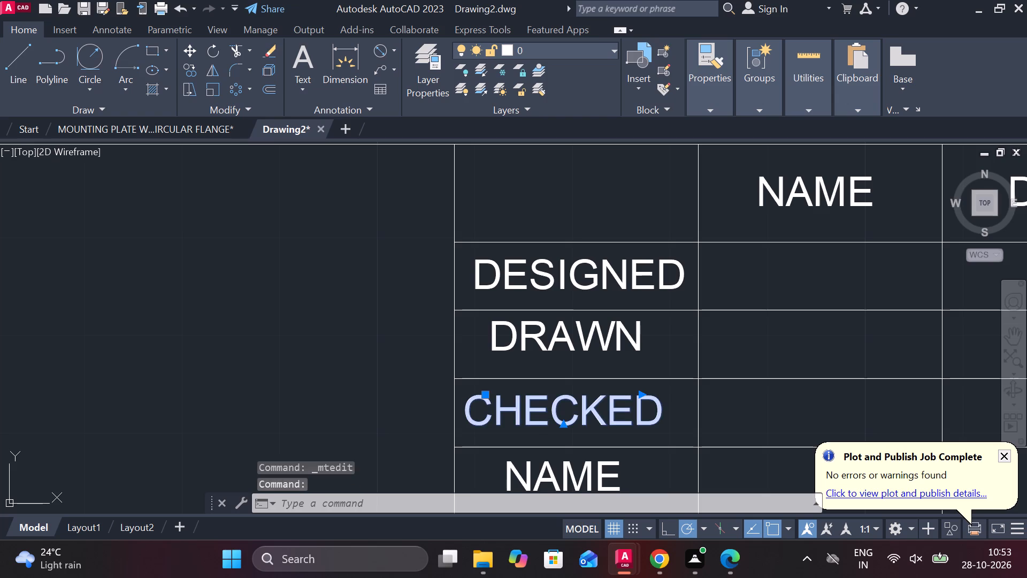
key("Escape")
middle_click_drag(572, 400, 560, 371)
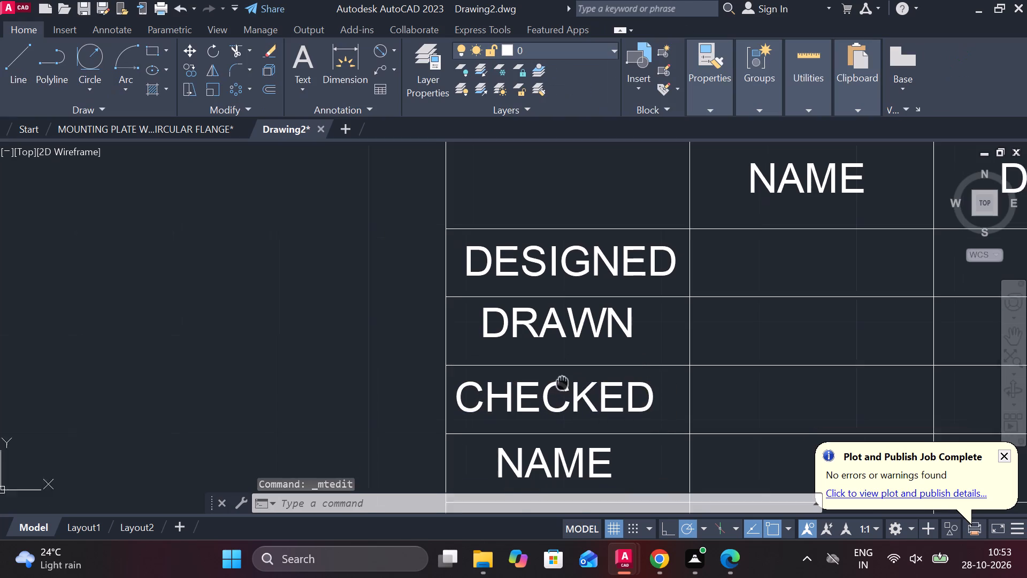
middle_click_drag(560, 371, 559, 354)
left_click(528, 352)
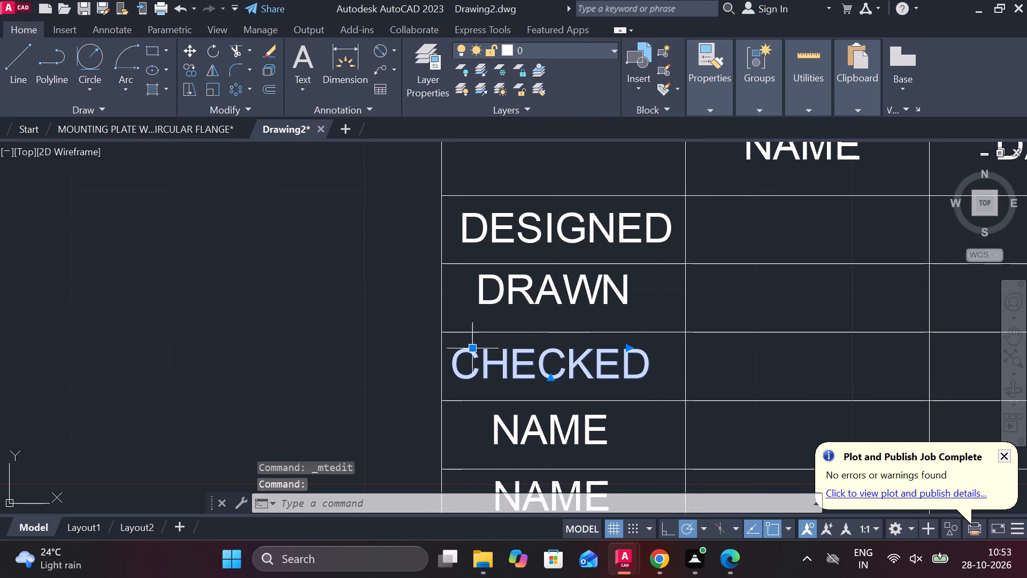
left_click(471, 348)
left_click(488, 350)
key("Escape")
Change the NAME text directly below CHECKED in the left column to STANDARD.
middle_click_drag(512, 382, 508, 323)
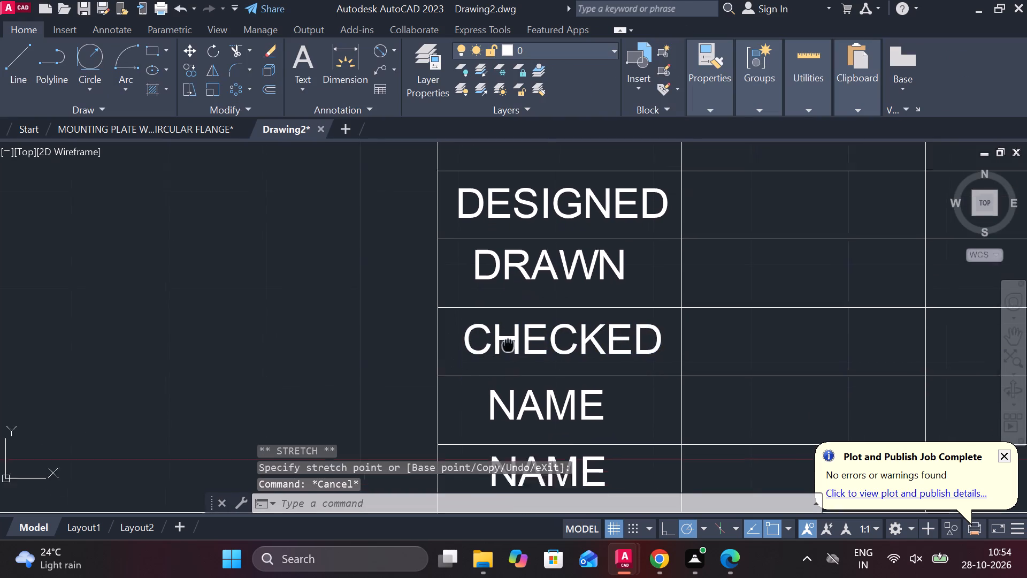
middle_click_drag(508, 323, 508, 310)
double_click(563, 356)
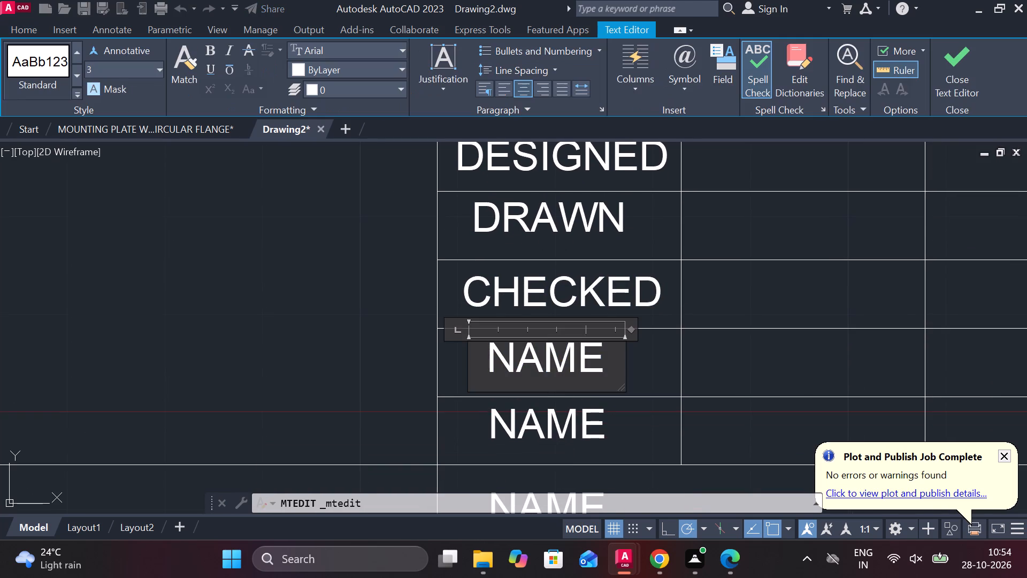
key("Right")
key("Right")
key("BackSpace")
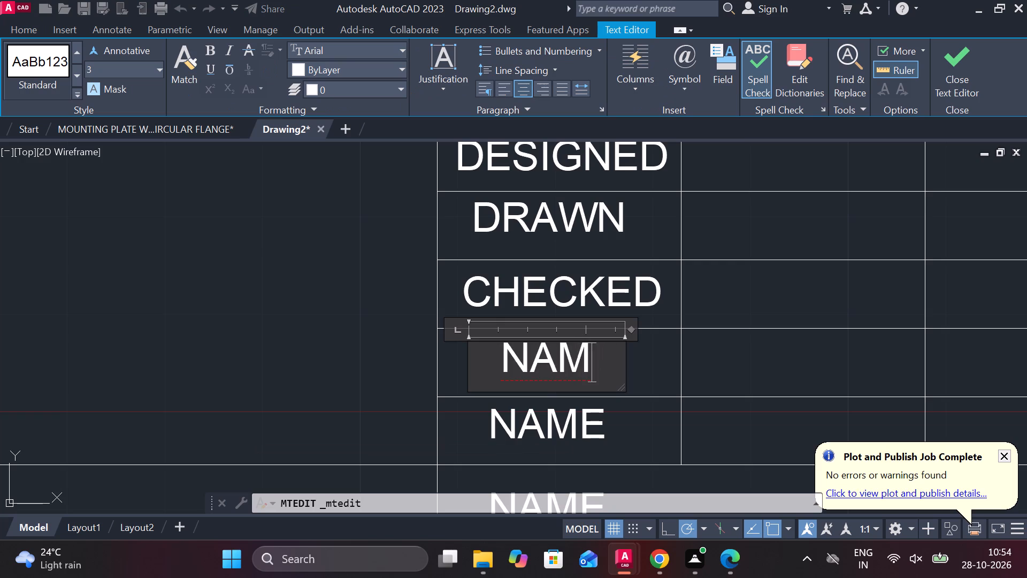
key("BackSpace")
key("BackSpace")
key("BackSpace")
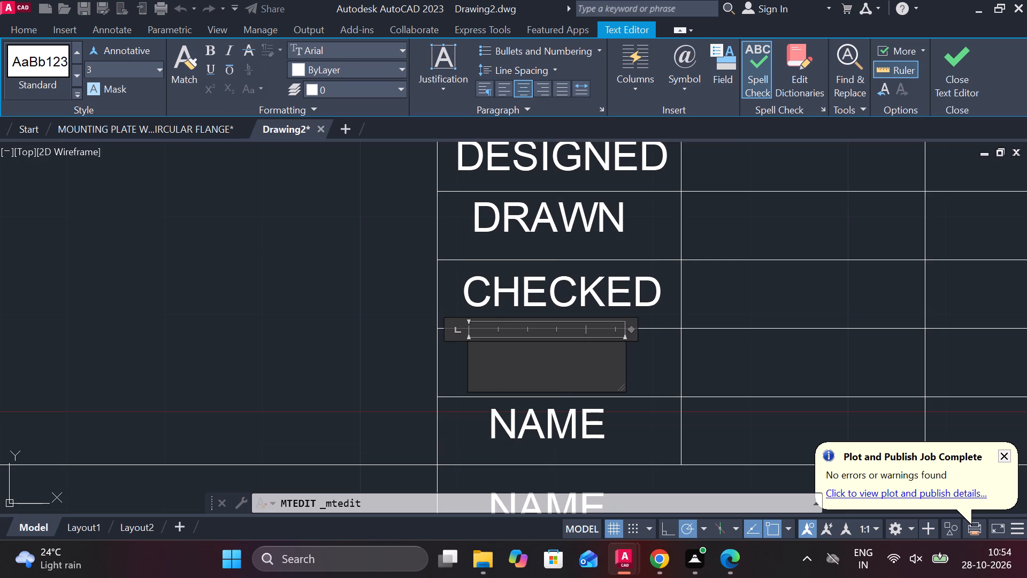
type("STANDARD")
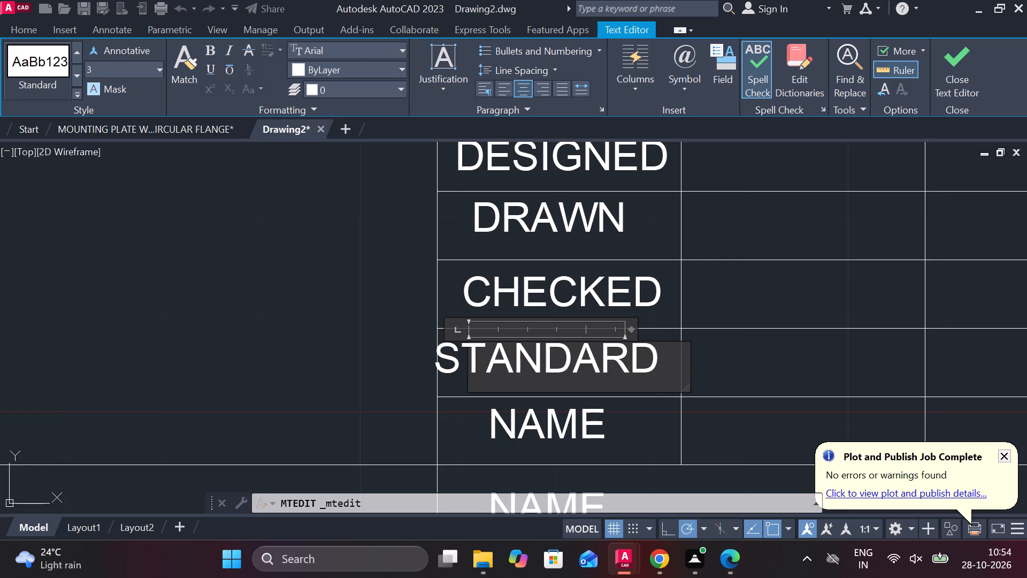
left_click(587, 410)
Shift the STANDARD text slightly to the right so it fits inside its cell.
left_click(575, 357)
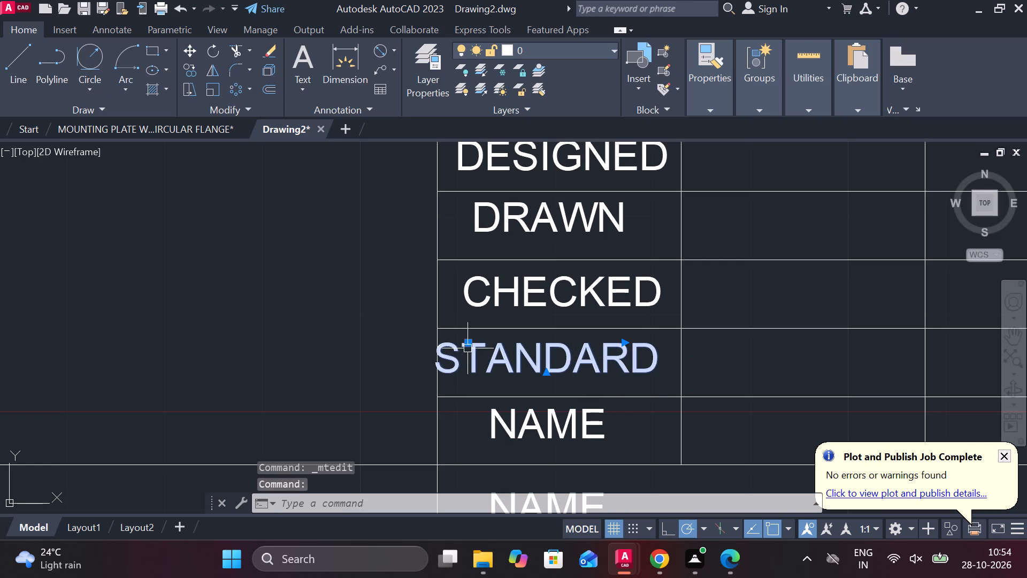
left_click(467, 345)
left_click(484, 345)
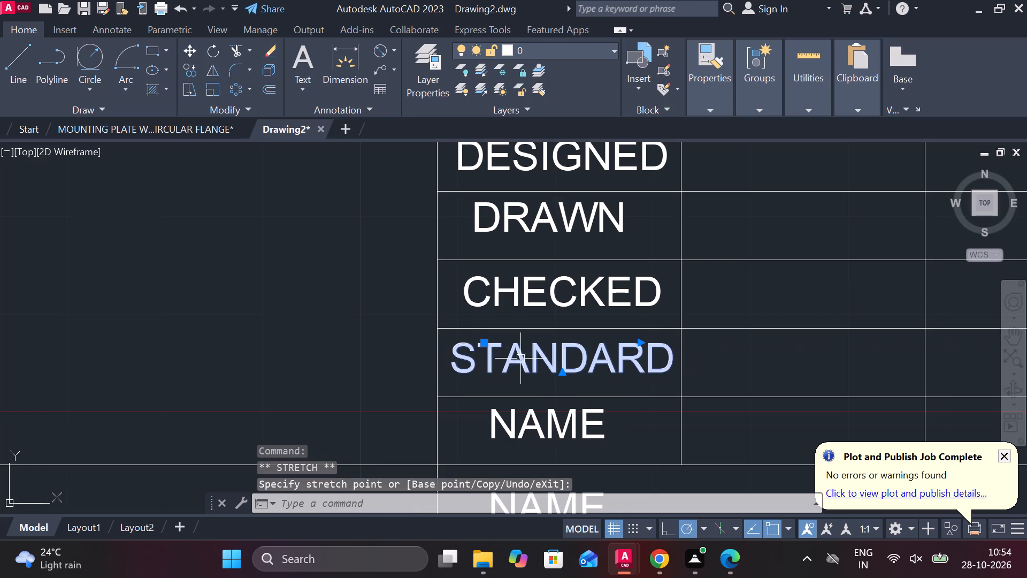
middle_click_drag(546, 384, 522, 348)
key("Escape")
Change the NAME text directly below STANDARD, in the left column's last row, to APPROVED.
left_click(507, 376)
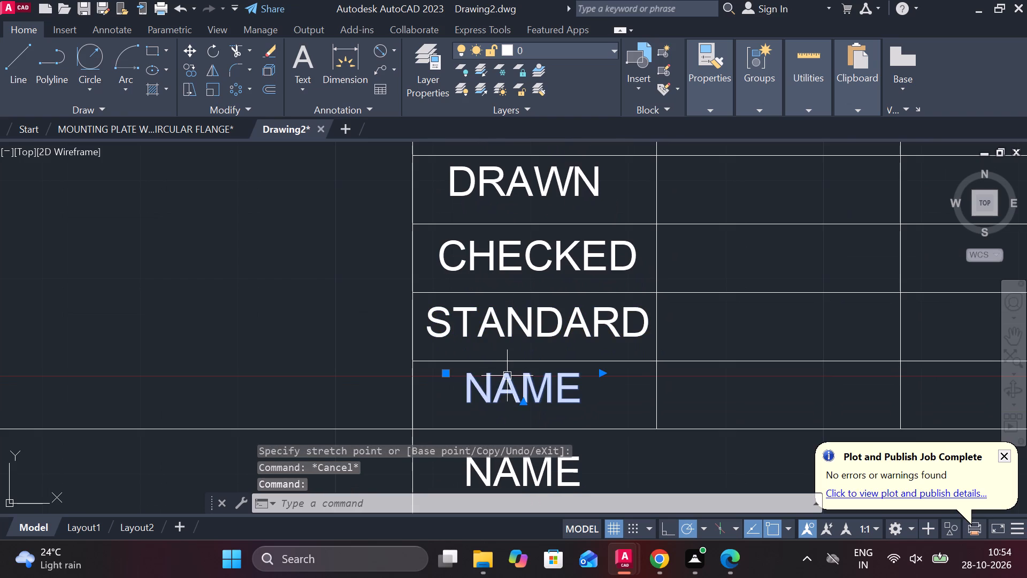
key("Escape")
triple_click(501, 385)
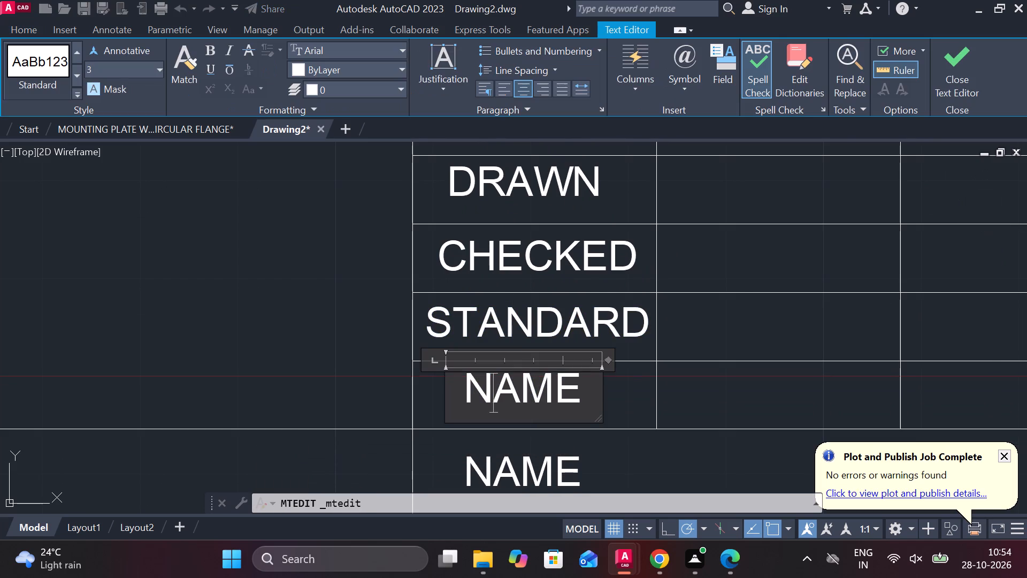
key("Right")
key("Right")
key("Right")
key("BackSpace")
key("BackSpace")
key("BackSpace")
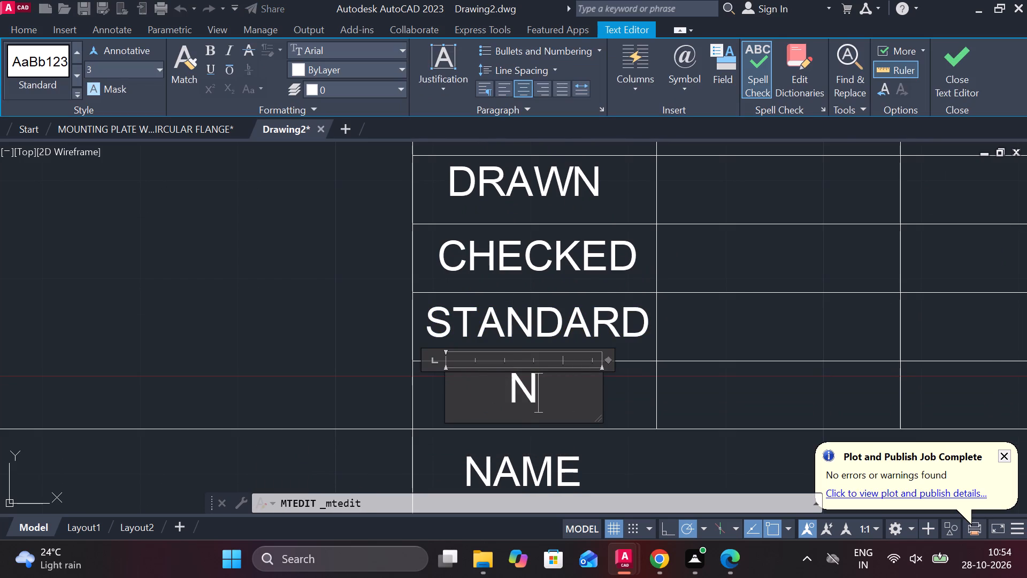
key("BackSpace")
type("APPRO")
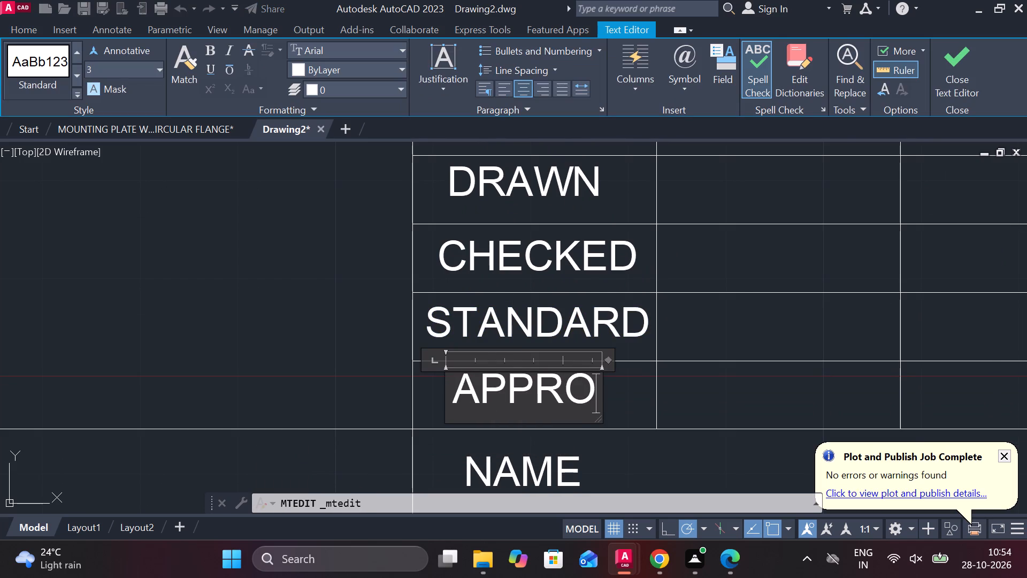
type("VED")
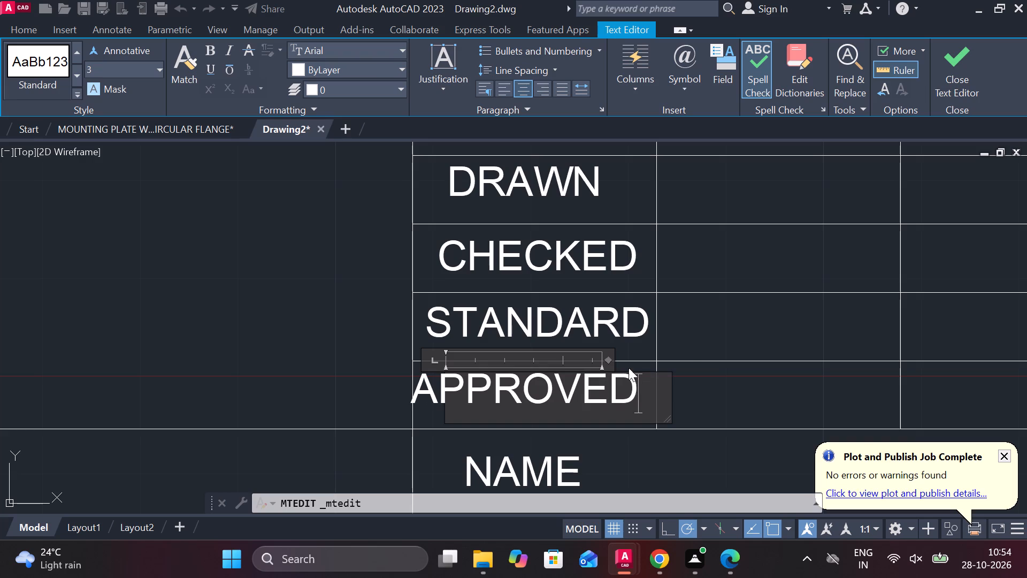
left_click(692, 348)
Move the APPROVED text slightly right and down so it fits inside its cell.
left_click(499, 400)
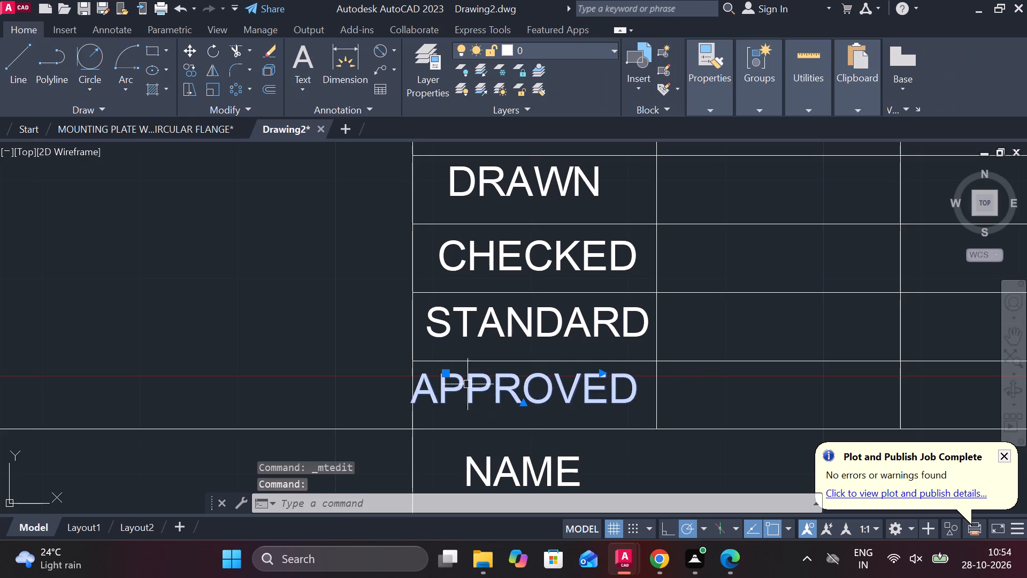
left_click(447, 375)
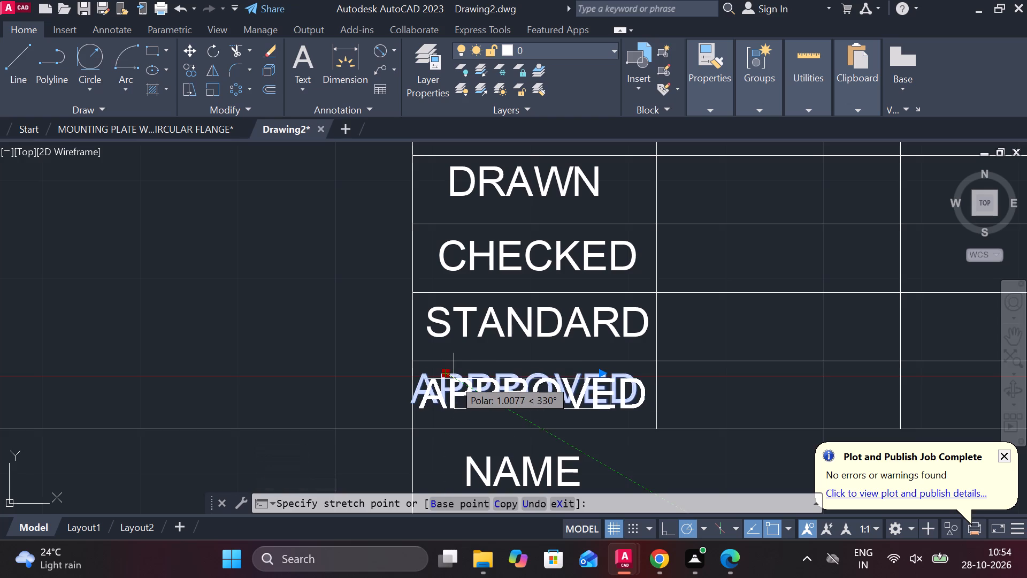
scroll(454, 379, "up", 2)
left_click(459, 380)
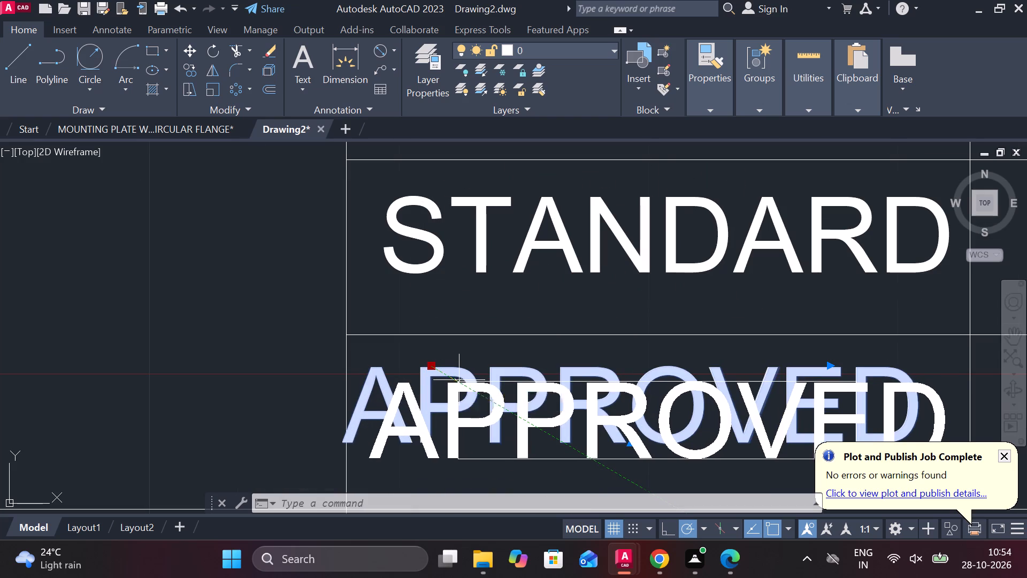
scroll(459, 380, "down", 2)
key("Escape")
Change the NAME text directly below the APPROVED row, in the wide bottom cell, to DRAWING NO.
middle_click_drag(720, 367, 661, 238)
double_click(464, 331)
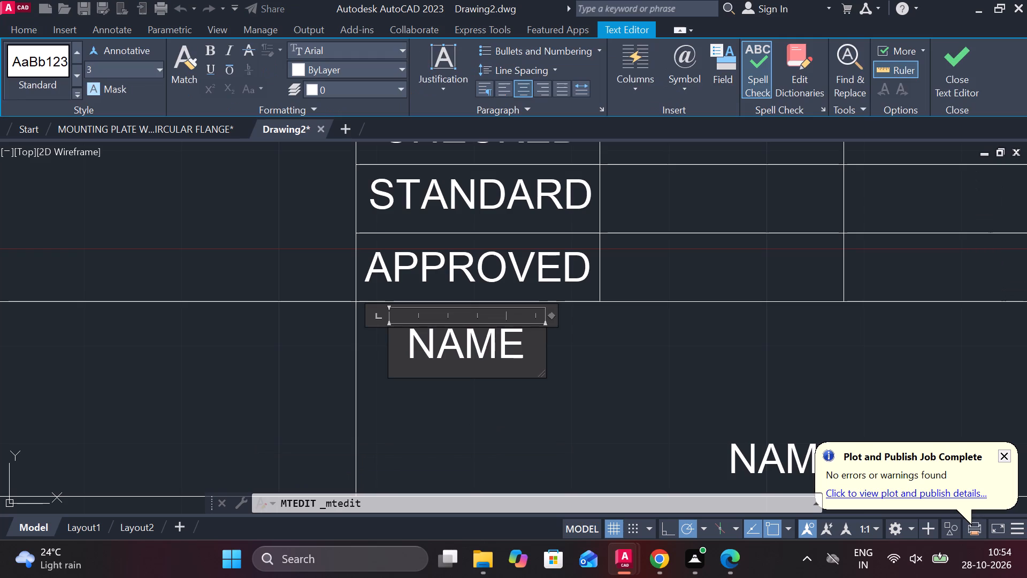
key("Right")
key("Right")
key("BackSpace")
key("BackSpace")
key("BackSpace")
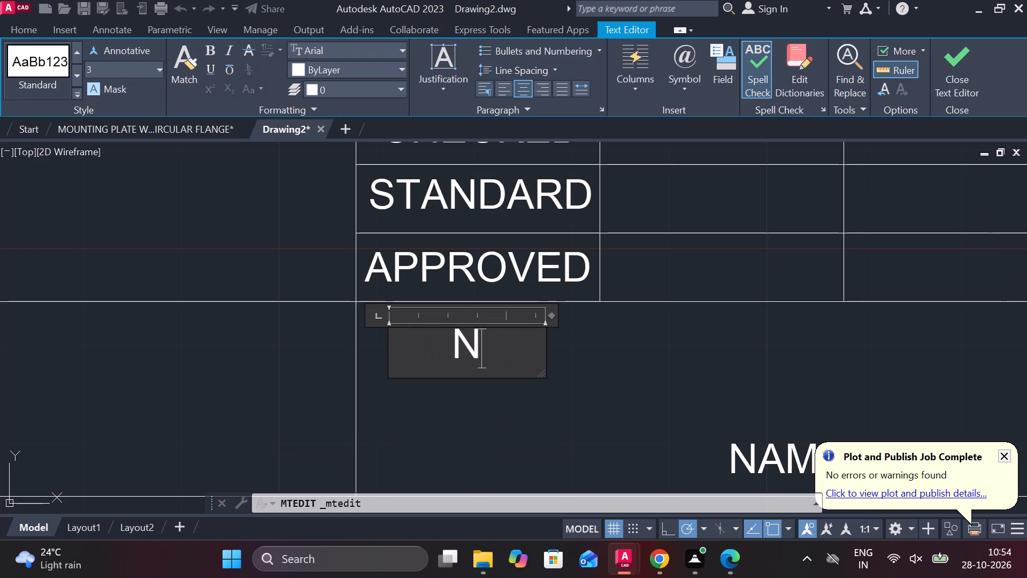
key("BackSpace")
type("DRAWING NO")
Widen the DRAWING NO text frame until the label fits on a single line, and finish editing it.
left_click_drag(580, 373, 607, 374)
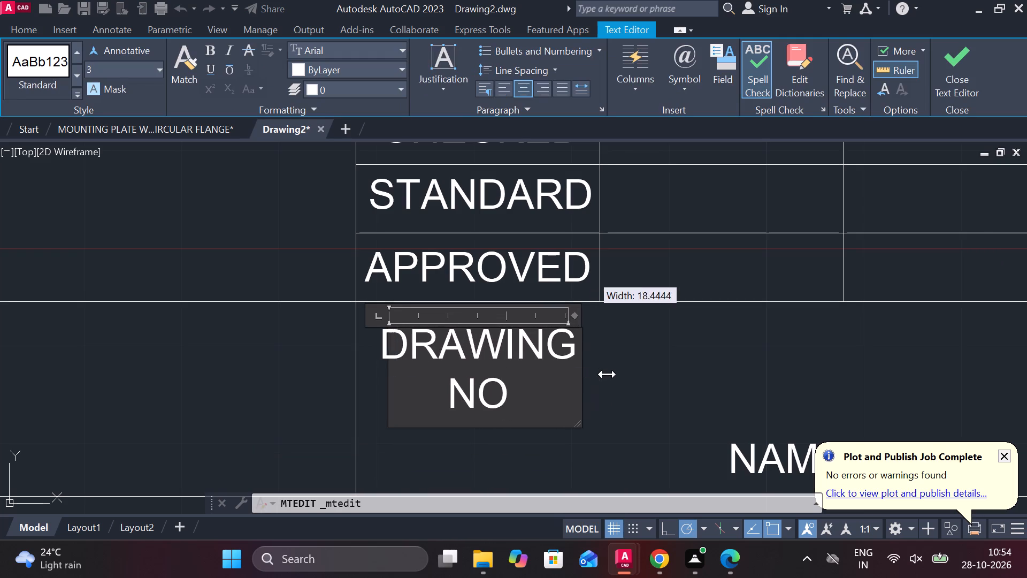
left_click_drag(607, 374, 692, 375)
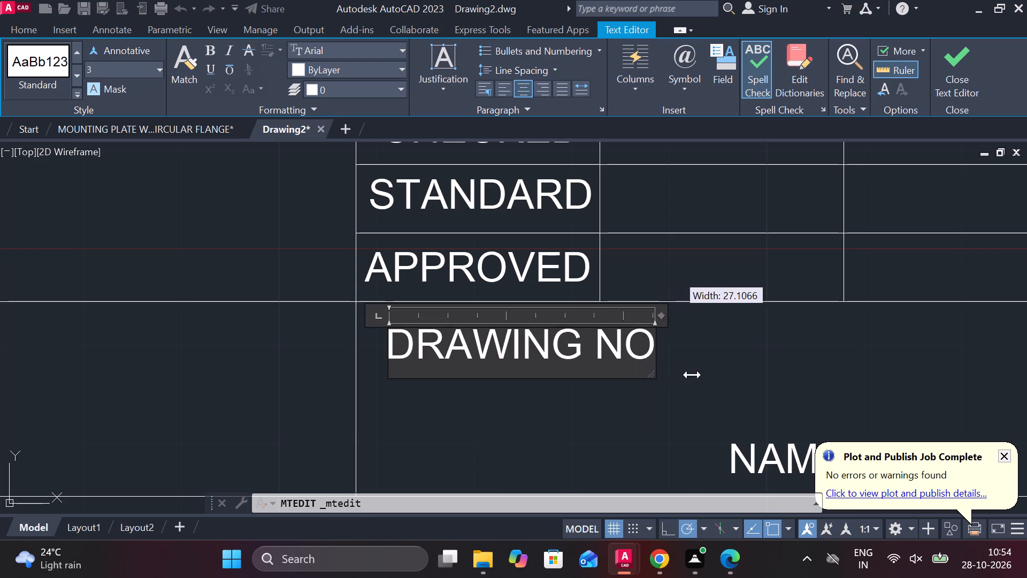
left_click_drag(692, 375, 699, 374)
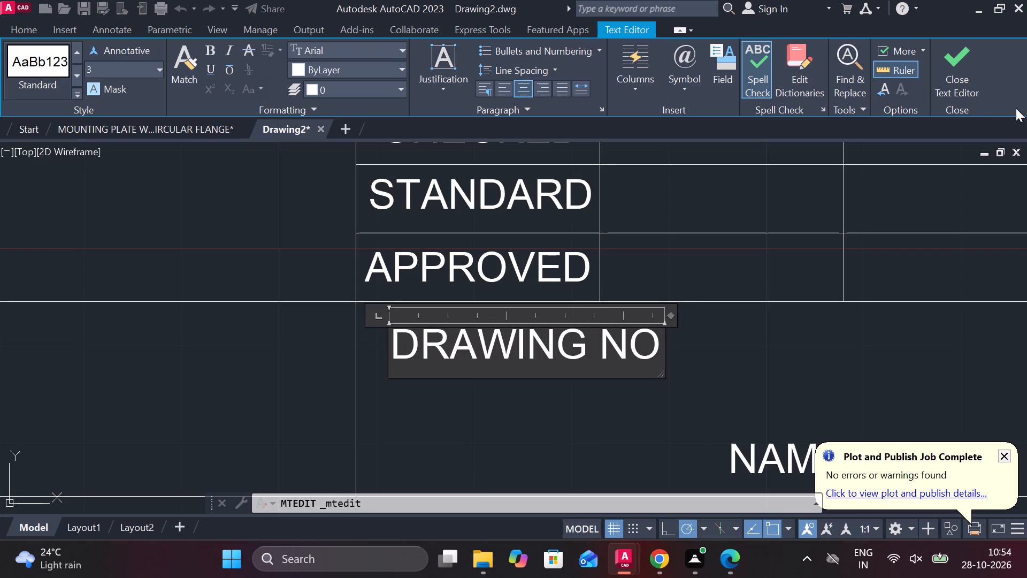
left_click(963, 100)
left_click(960, 90)
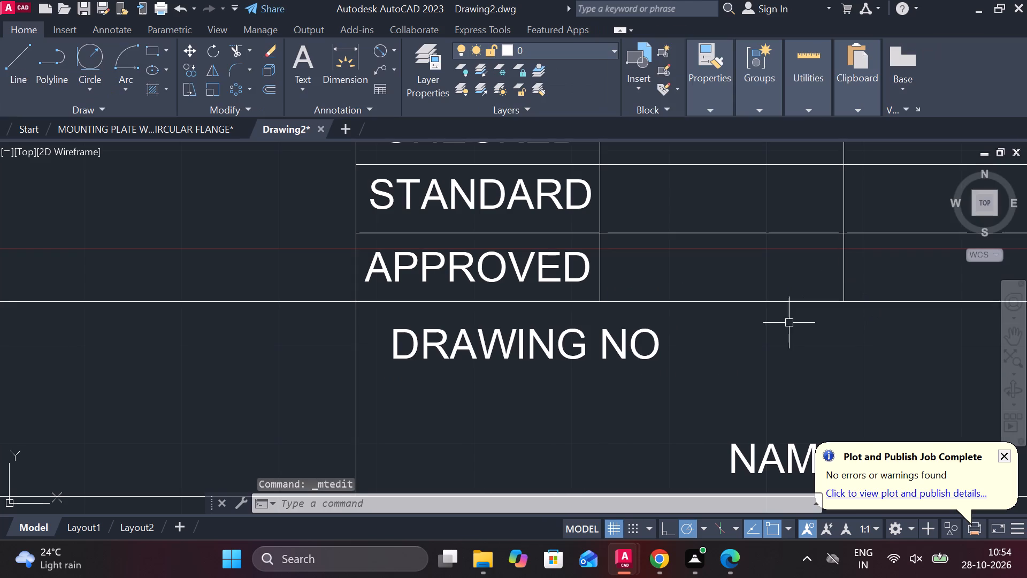
Change the NAME text in the lower part of the DRAWING NO cell to SHEET NO 1 OFF 1.
middle_click_drag(638, 437, 392, 337)
double_click(505, 351)
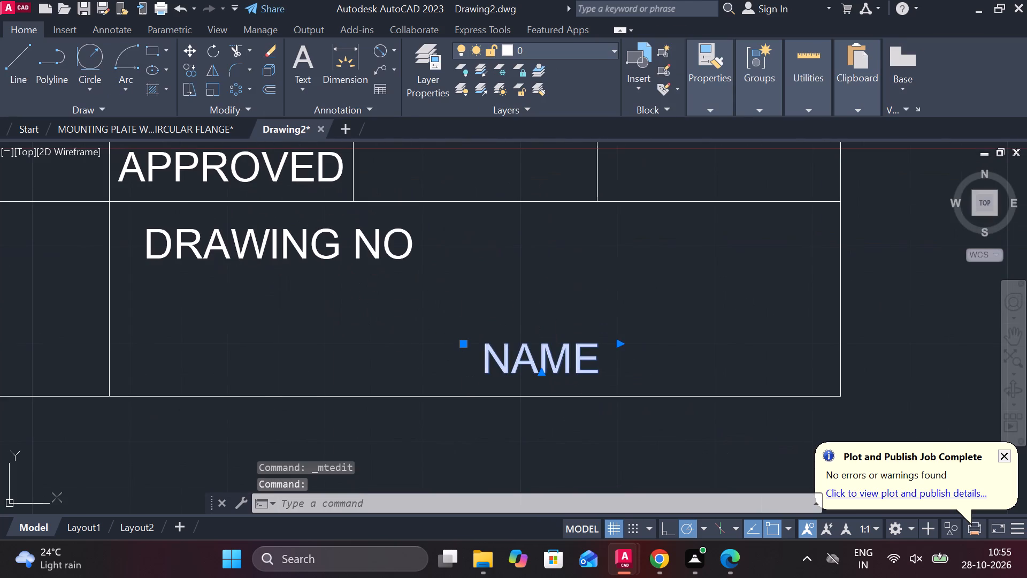
key("Right")
key("Right")
key("Right")
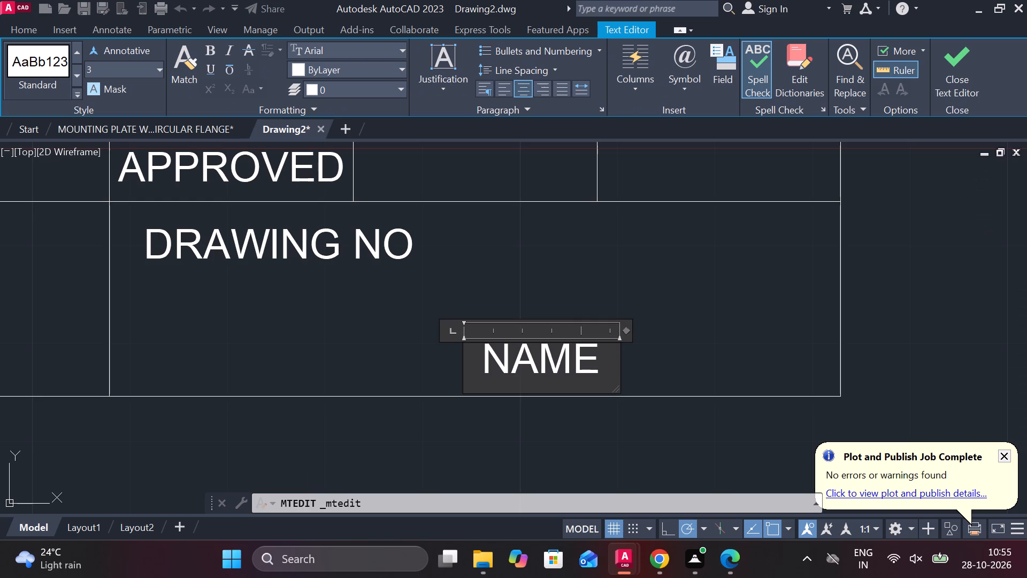
key("BackSpace")
key("BackSpace")
key("BackSpace")
key("BackSpace")
type("SCAL")
key("BackSpace")
key("BackSpace")
key("BackSpace")
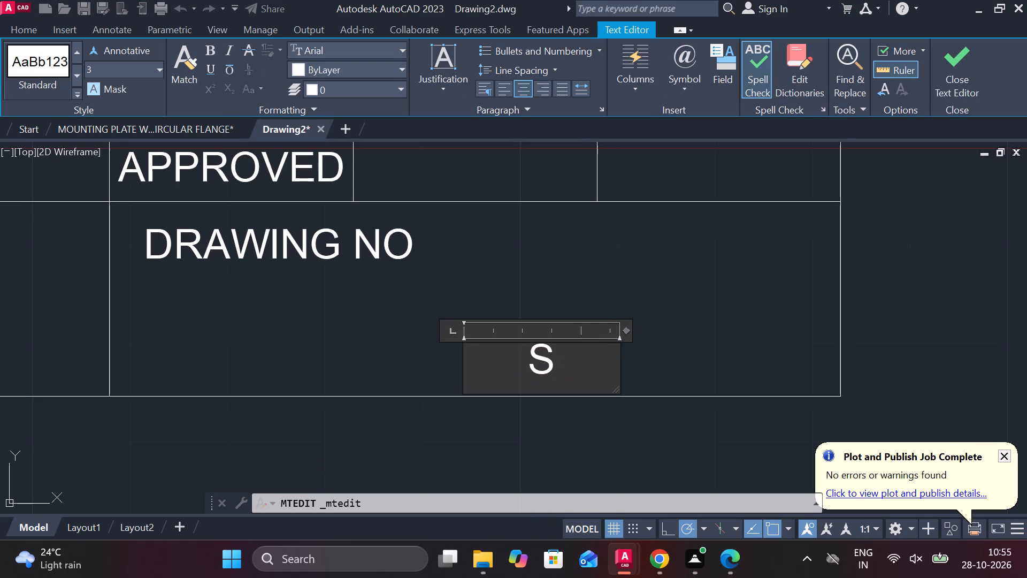
key("s")
key("BackSpace")
type("HEET NO")
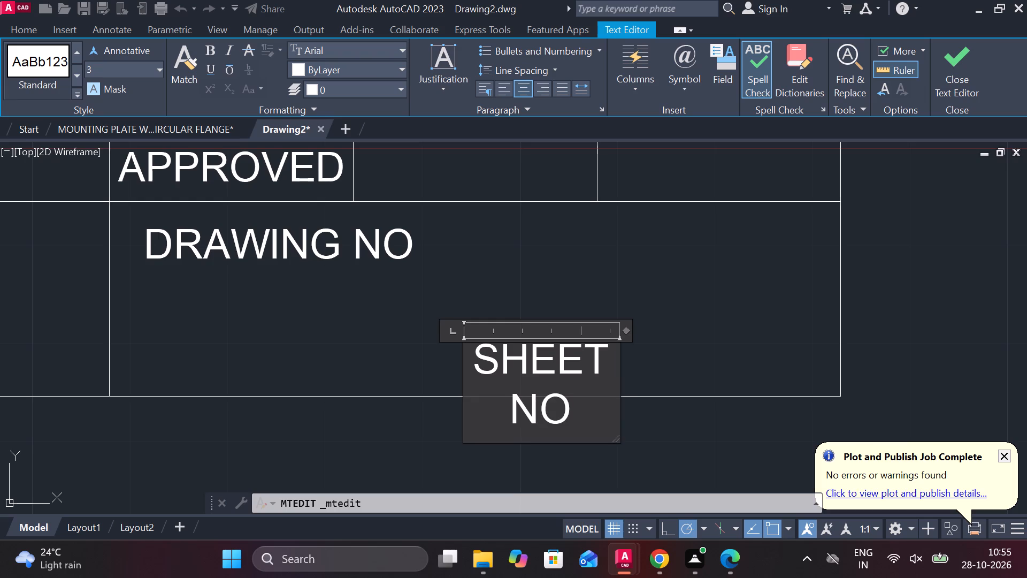
key("space")
type("1 OFF 1")
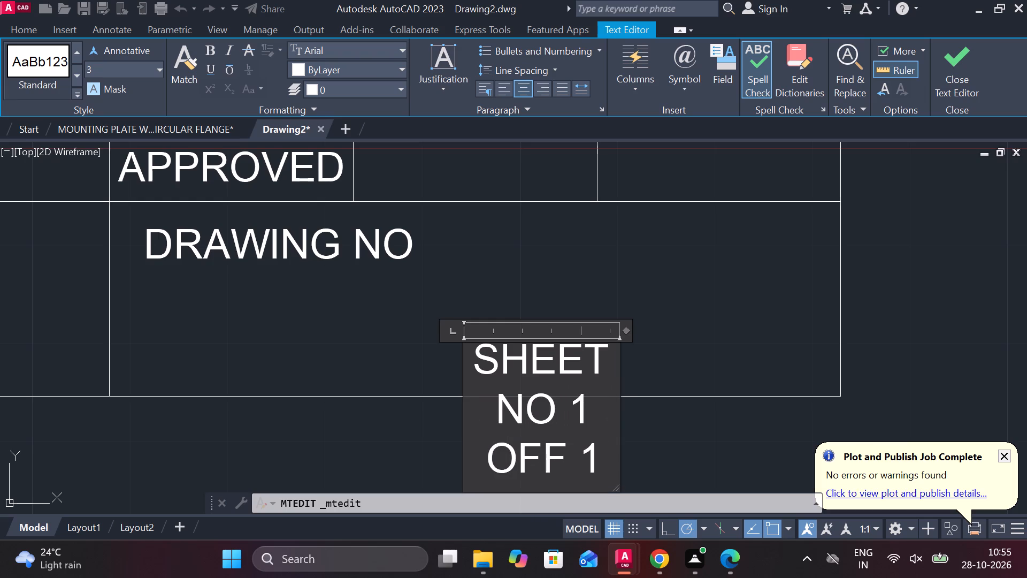
Widen the SHEET NO 1 OFF 1 text frame until the label fits on a single line, and finish editing it.
left_click_drag(618, 382, 788, 358)
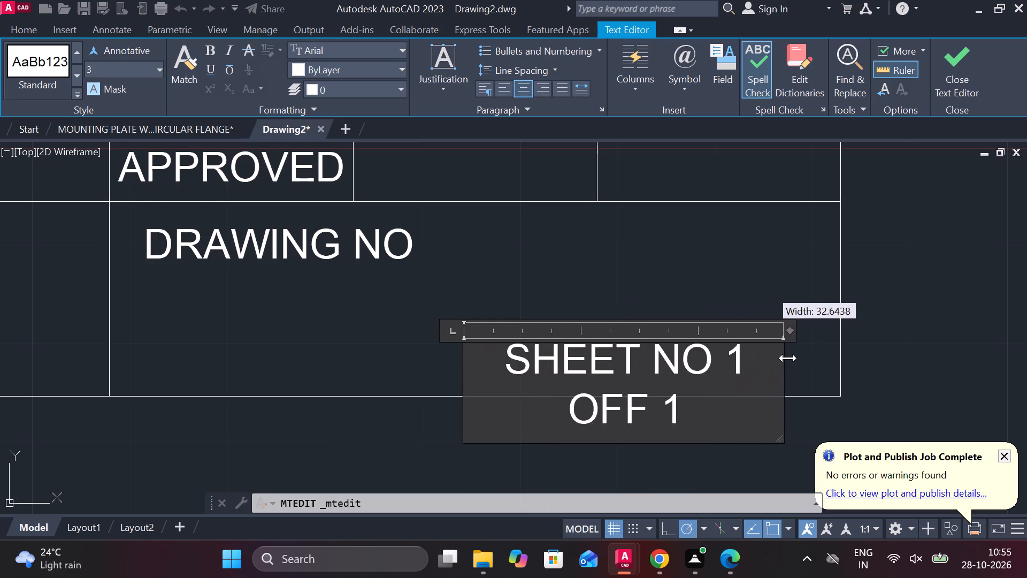
left_click_drag(788, 358, 830, 357)
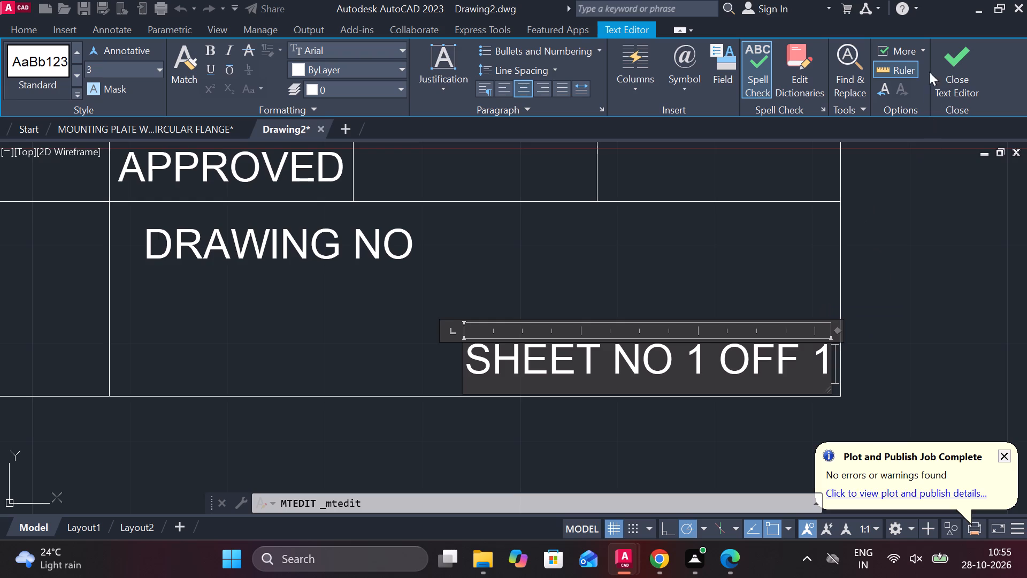
left_click(948, 51)
scroll(645, 354, "down", 3)
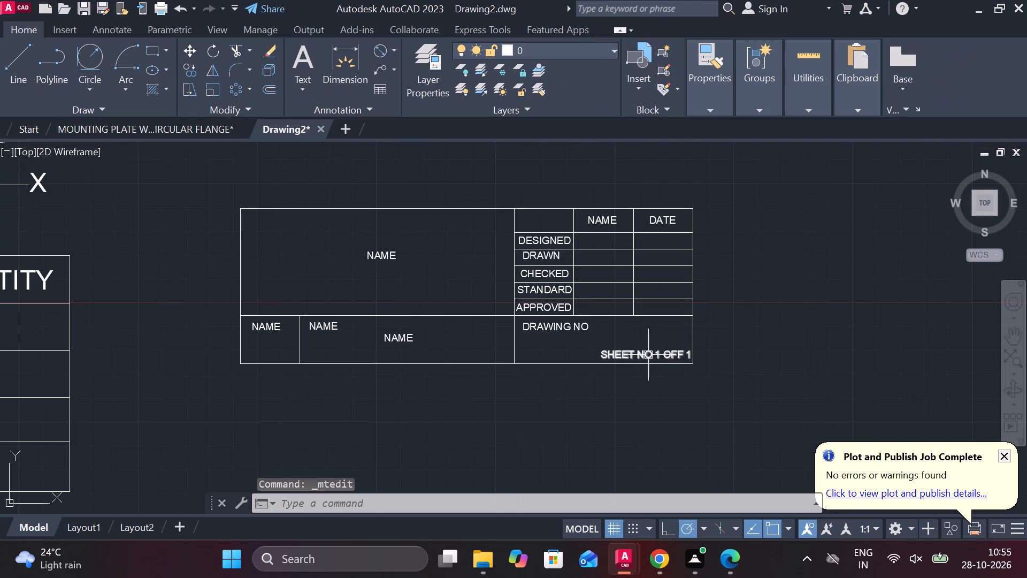
Move the NAME text in the title block's large upper-left cell farther left within that cell.
scroll(373, 303, "up", 1)
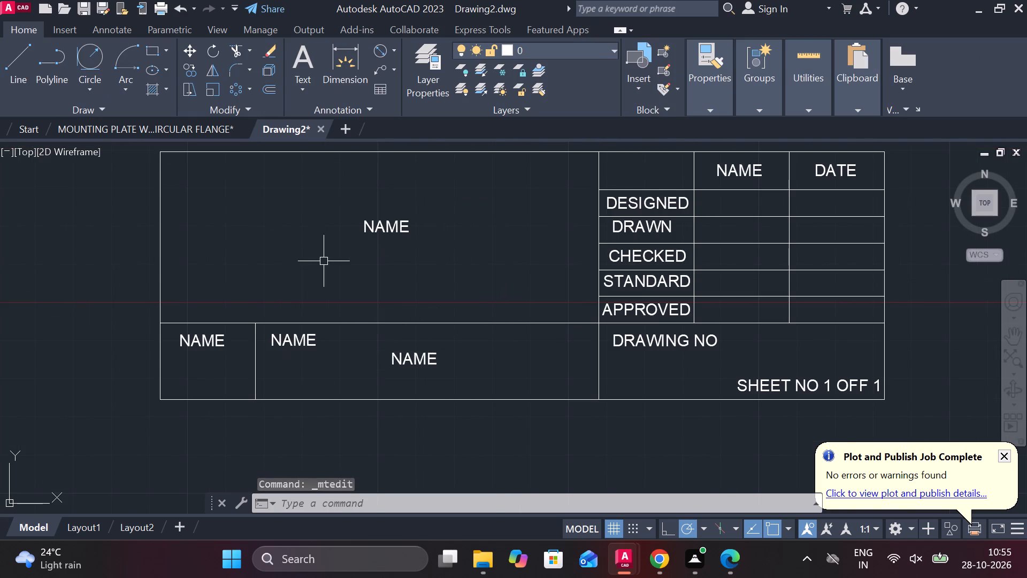
middle_click_drag(348, 263, 381, 313)
double_click(409, 283)
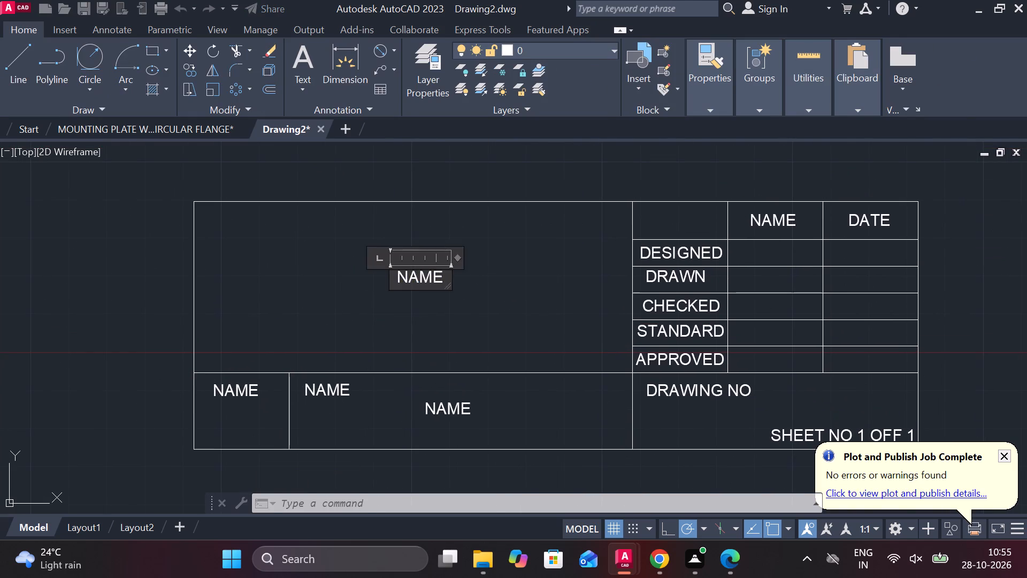
key("Escape")
left_click(403, 272)
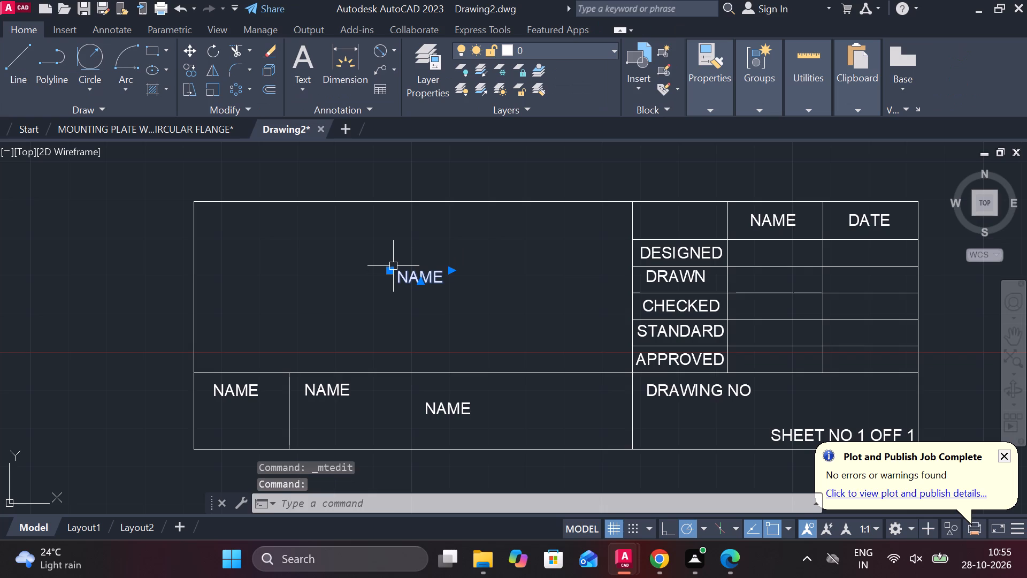
left_click(389, 273)
left_click(257, 280)
key("Escape")
Replace the NAME text in the large upper-left cell with AUTO CAD at text height 10.
double_click(278, 283)
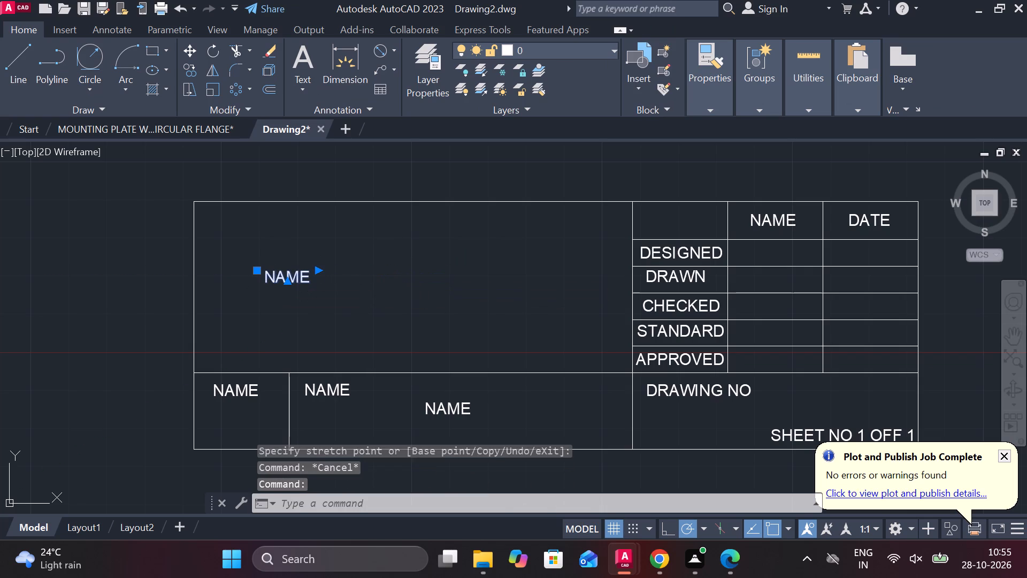
left_click_drag(314, 278, 260, 278)
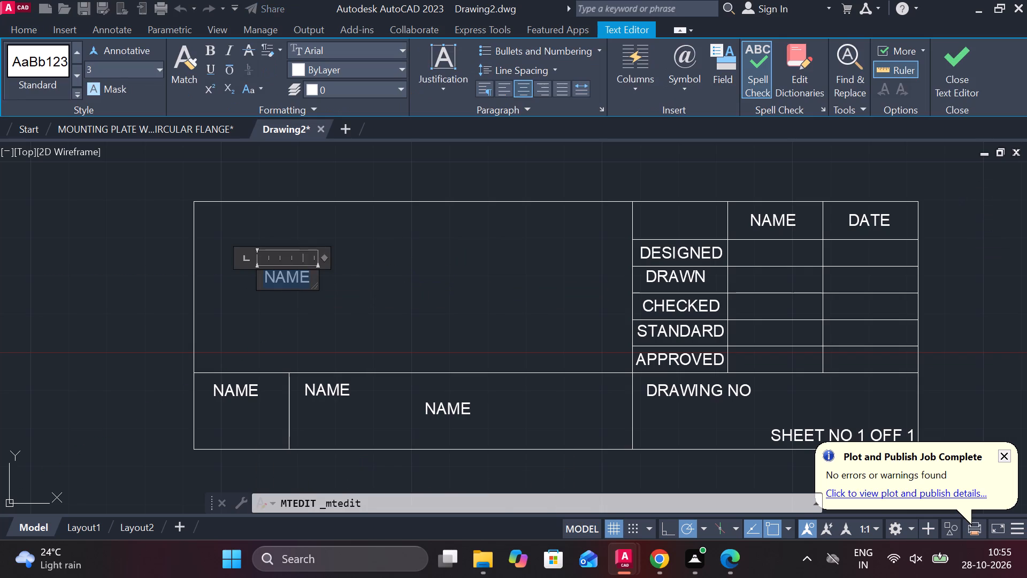
left_click_drag(260, 278, 258, 278)
left_click(118, 66)
type("10")
key("Return")
type("AUTO CAD")
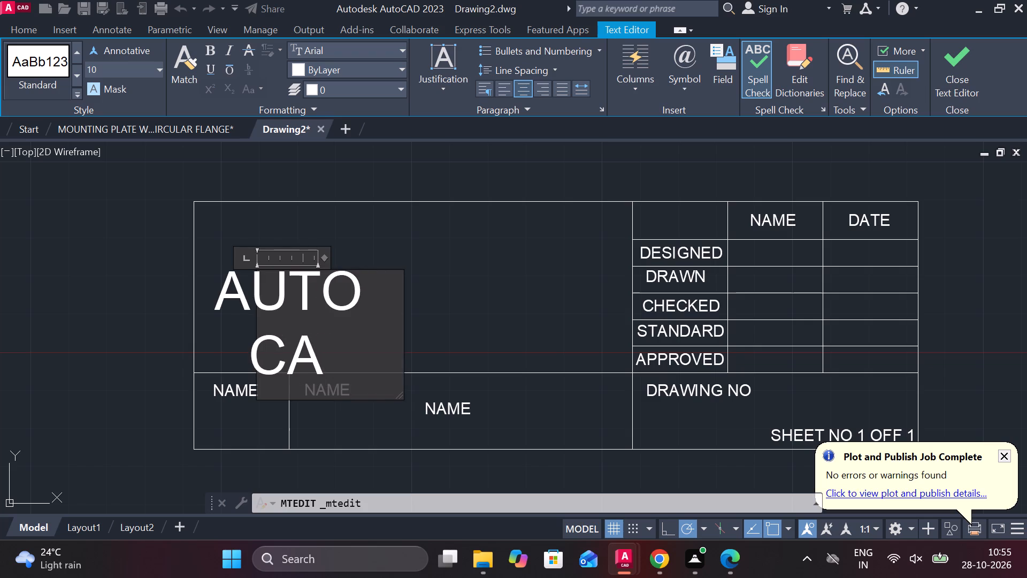
left_click(401, 331)
left_click_drag(401, 331, 458, 318)
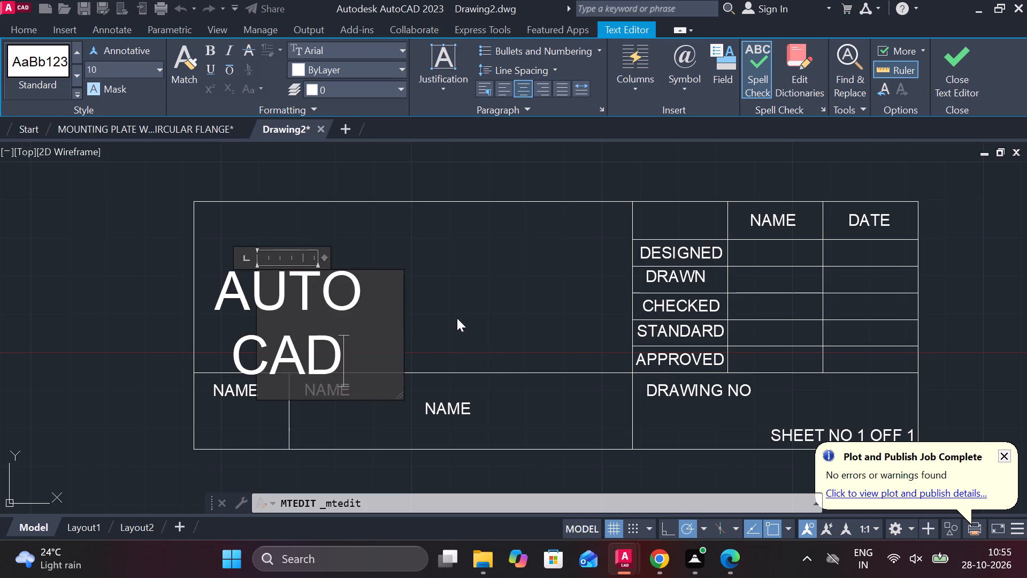
left_click(400, 326)
left_click(530, 326)
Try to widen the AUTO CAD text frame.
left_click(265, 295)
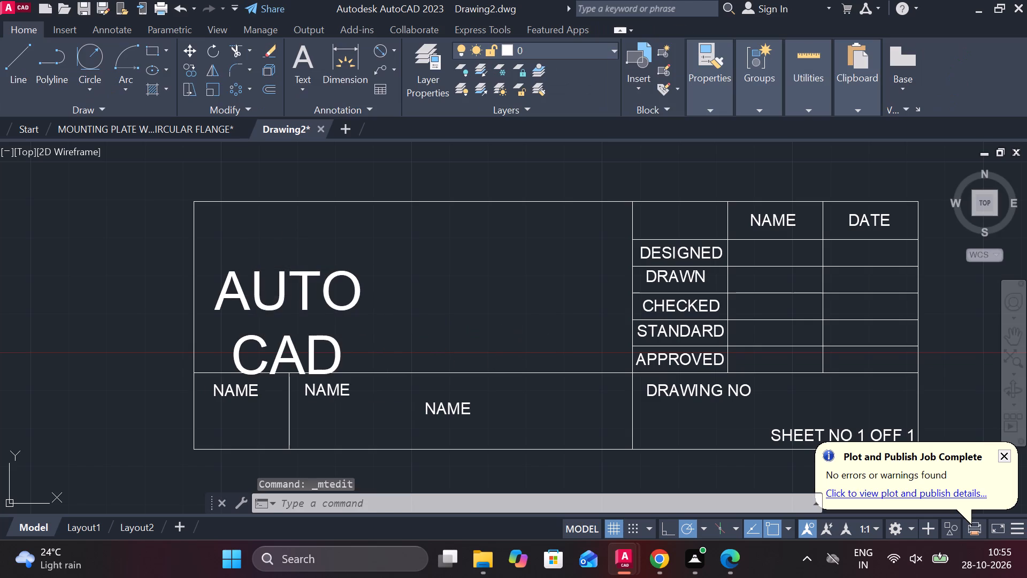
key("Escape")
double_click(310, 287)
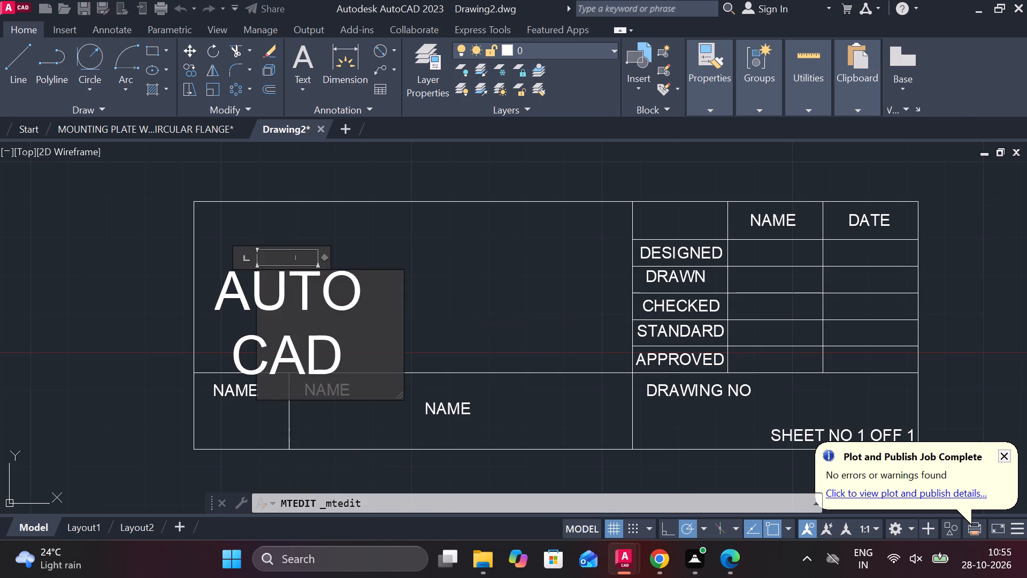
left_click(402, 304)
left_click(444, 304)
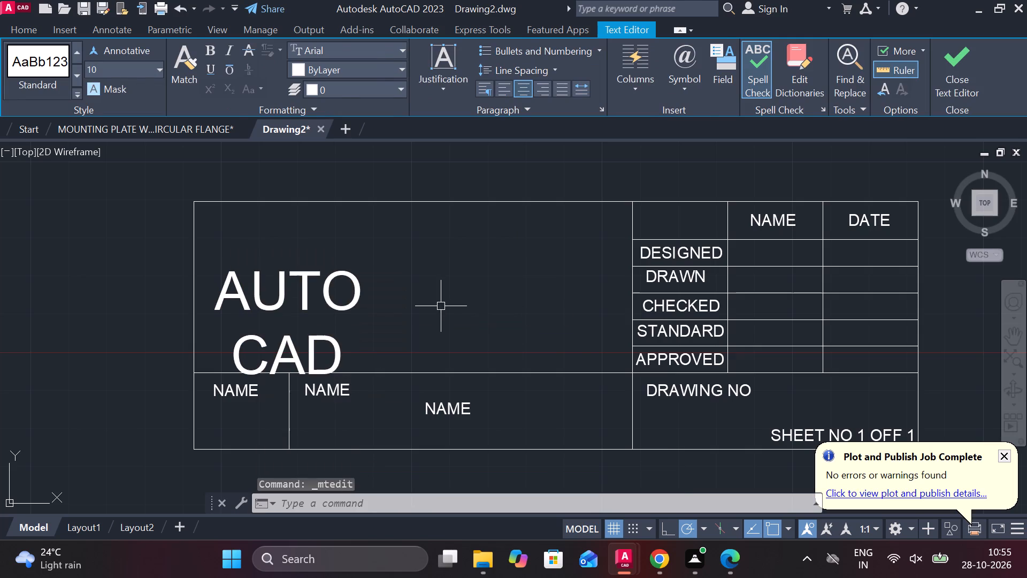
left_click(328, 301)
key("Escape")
Widen the AUTO CAD text frame until the title fits on a single line, and finish editing it.
double_click(321, 279)
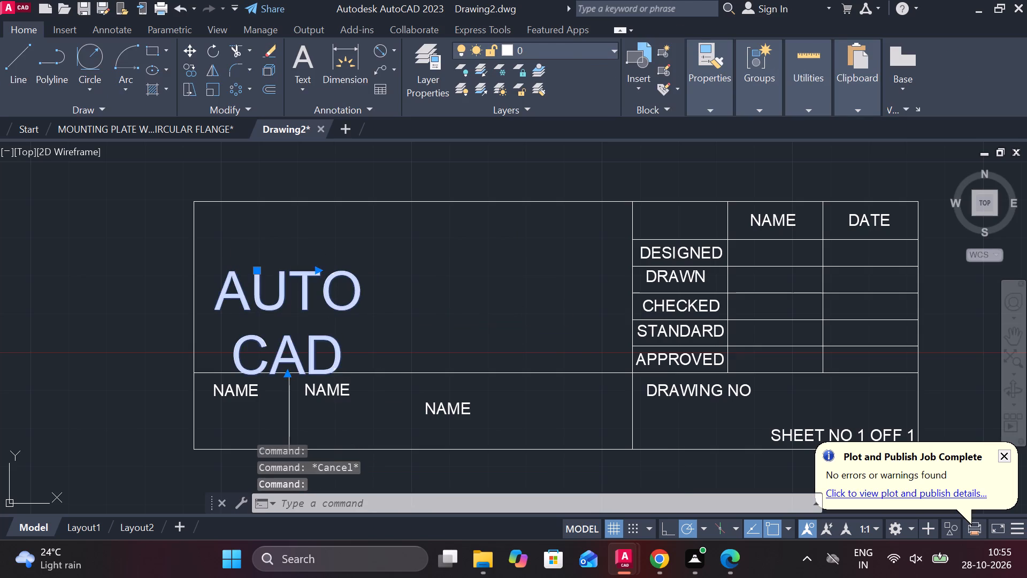
left_click_drag(402, 321, 413, 321)
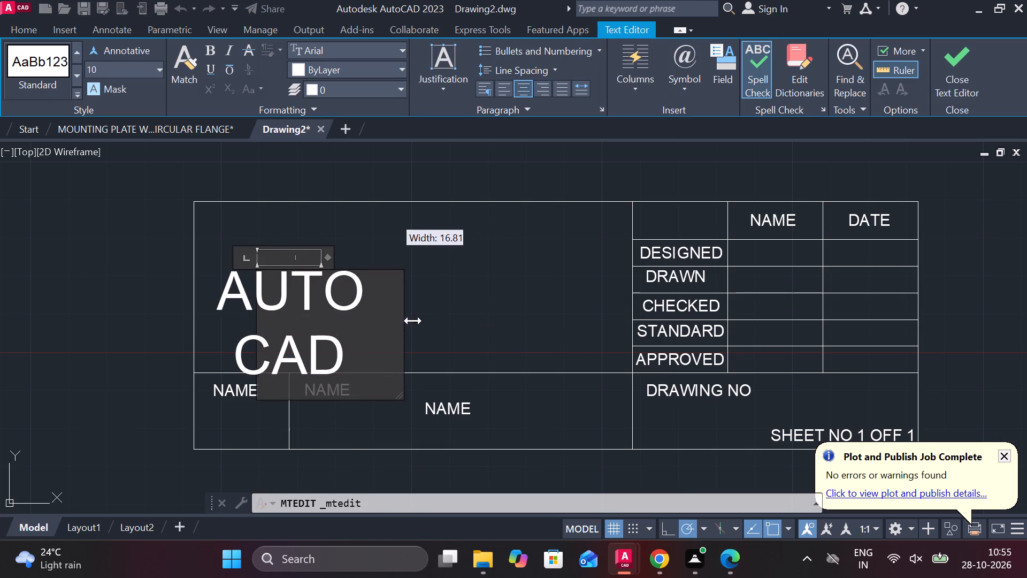
left_click_drag(413, 321, 612, 307)
left_click(967, 70)
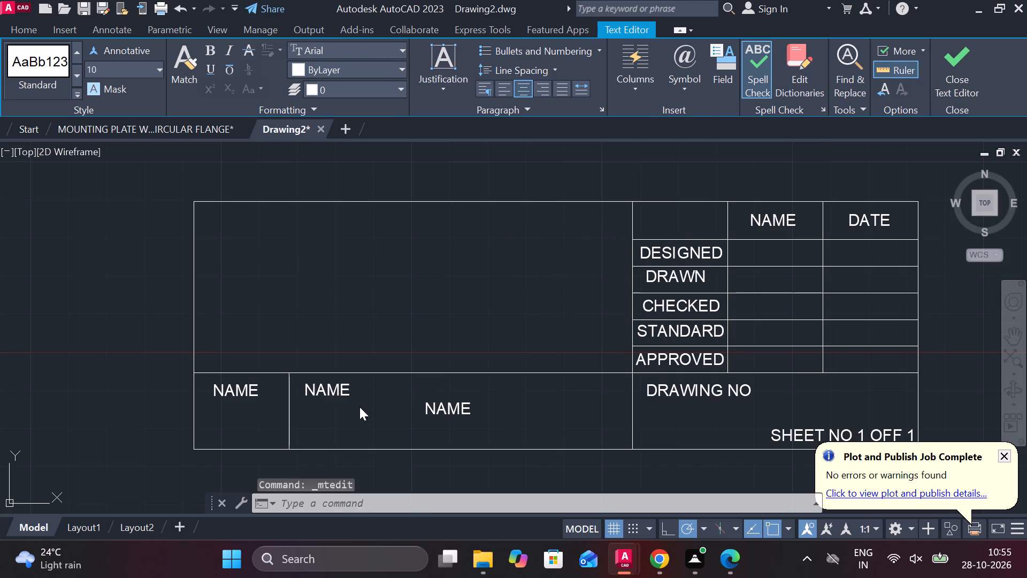
Change the NAME text in the title block's small bottom-left cell to SCALE 1:1.
middle_click_drag(402, 363, 532, 349)
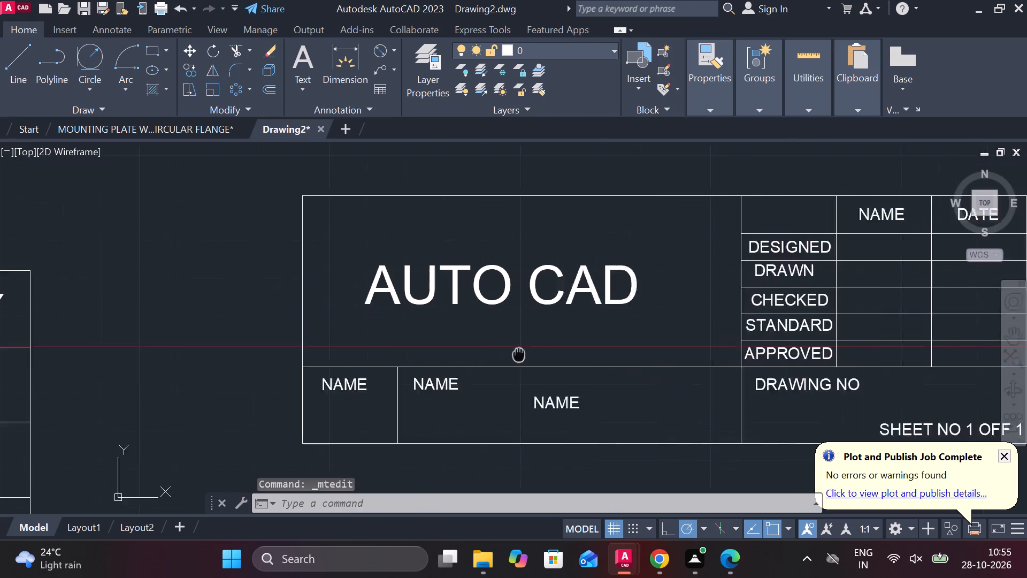
middle_click_drag(532, 349, 532, 349)
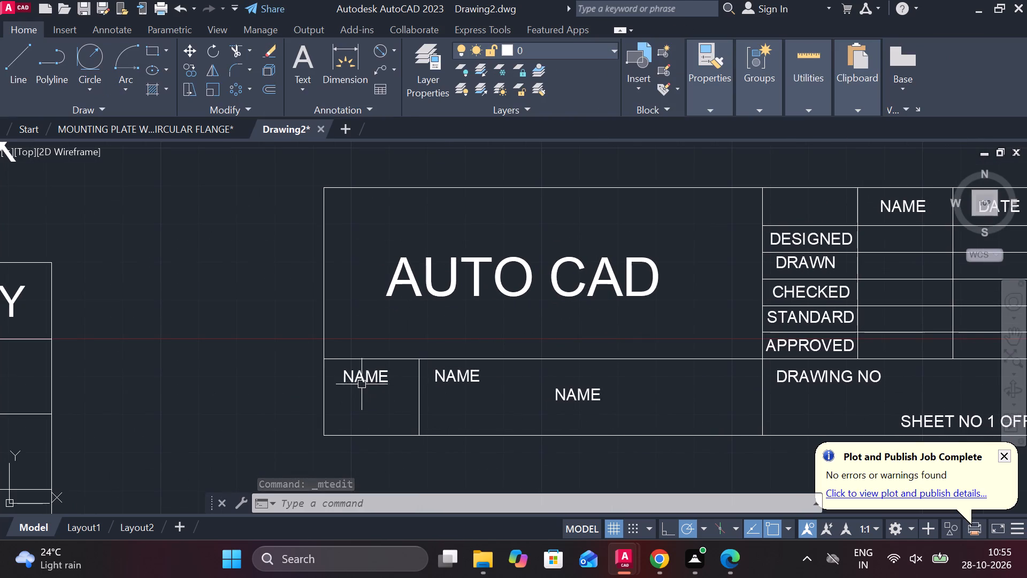
scroll(362, 384, "up", 2)
double_click(387, 370)
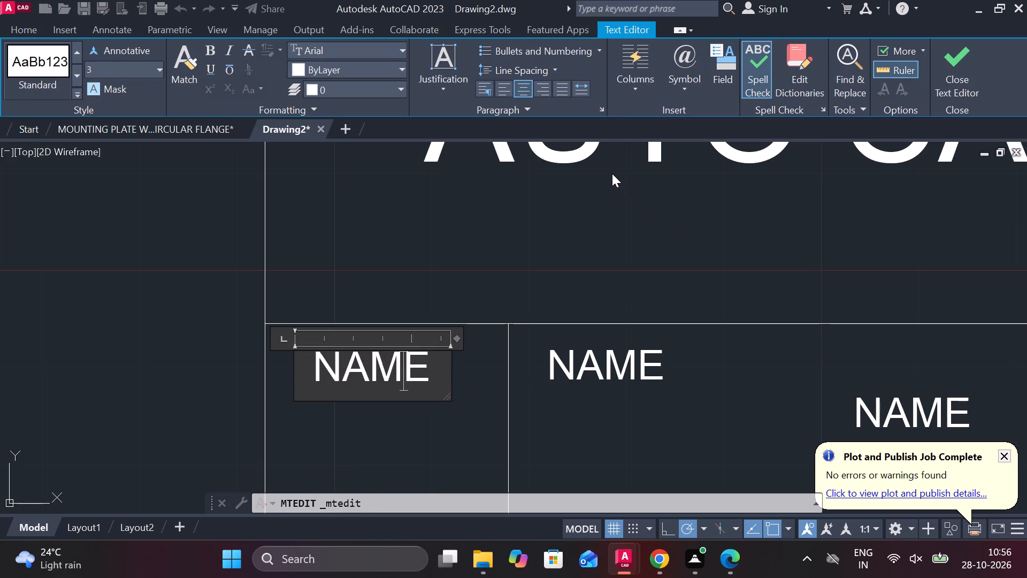
key("Right")
key("Right")
key("BackSpace")
key("BackSpace")
key("BackSpace")
key("BackSpace")
type("SCAL")
key("e")
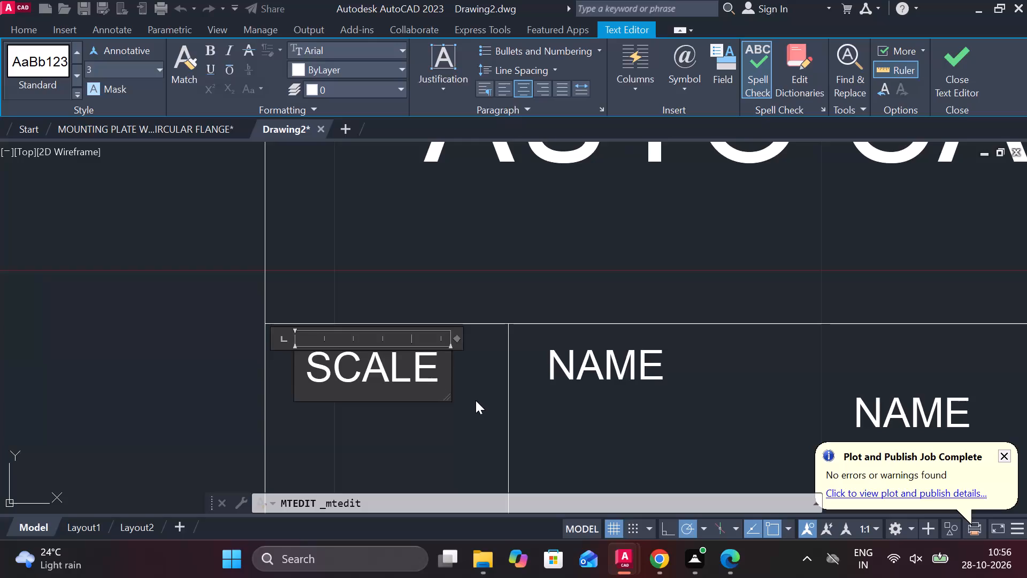
key("space")
type("1")
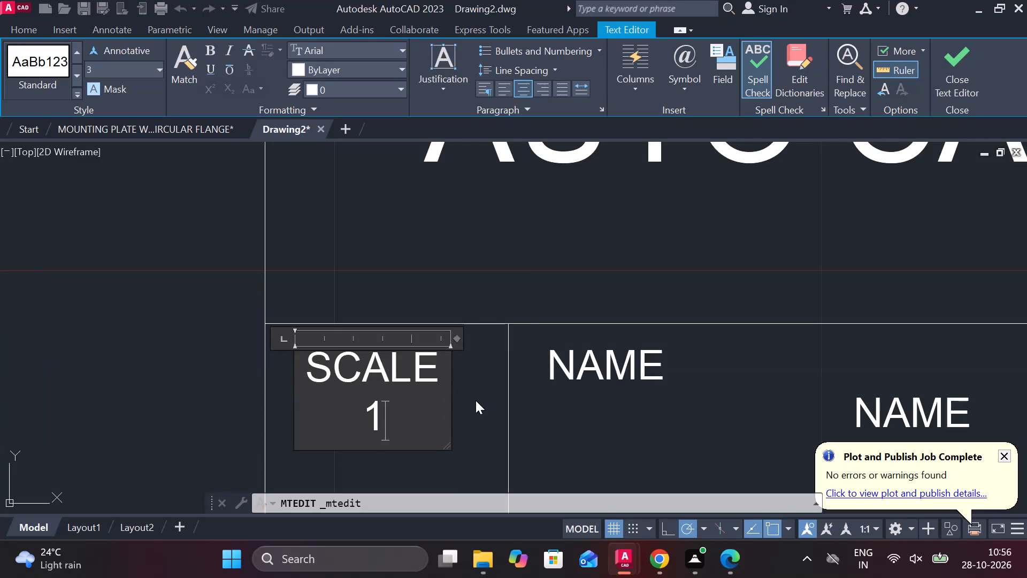
key("shift+colon")
key("1")
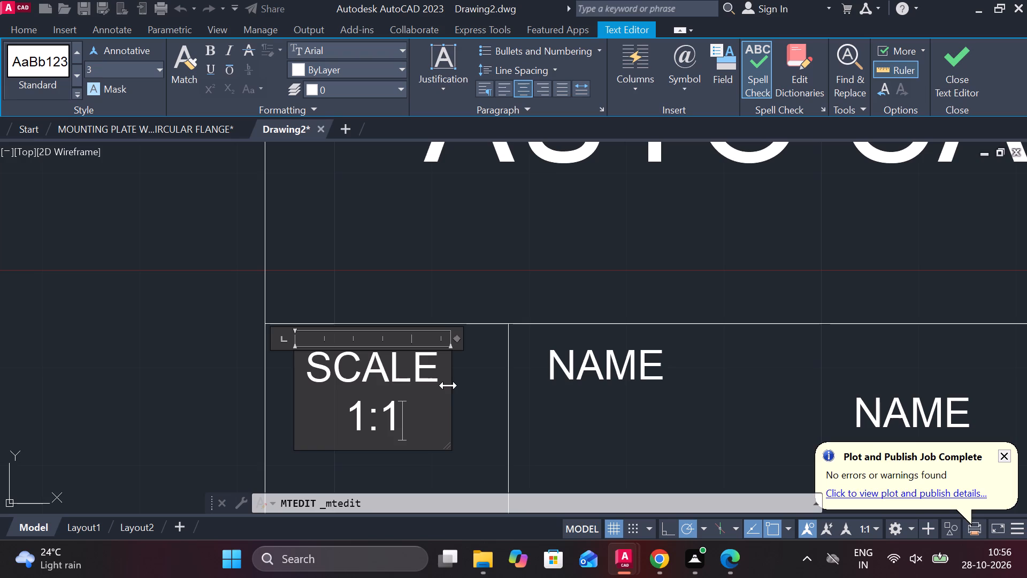
left_click(448, 385)
left_click(475, 385)
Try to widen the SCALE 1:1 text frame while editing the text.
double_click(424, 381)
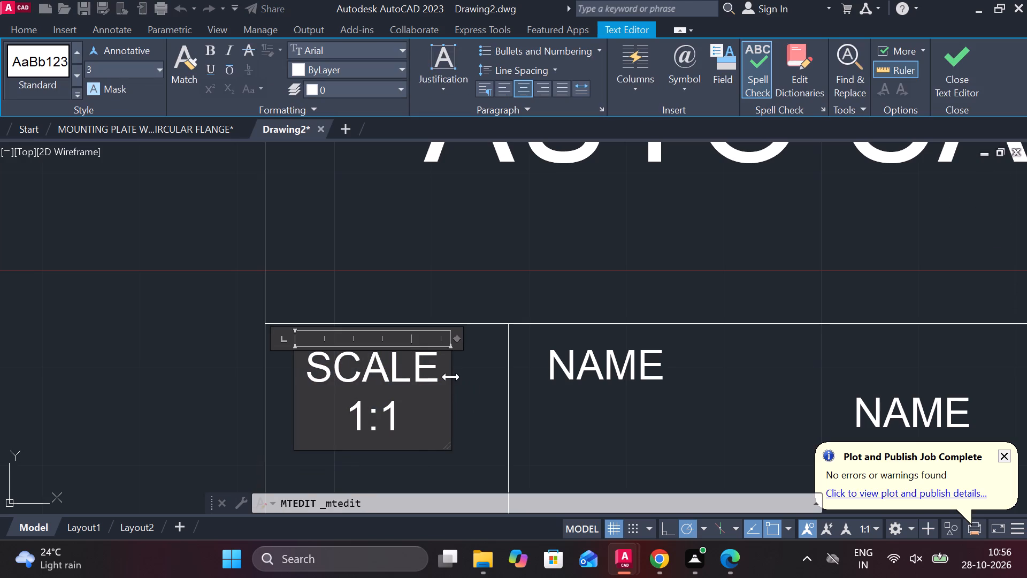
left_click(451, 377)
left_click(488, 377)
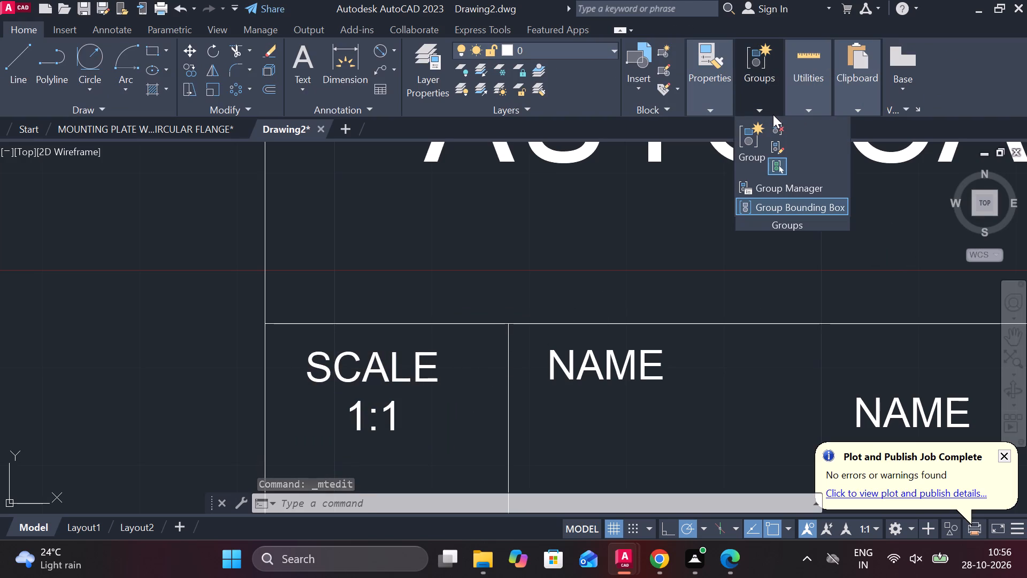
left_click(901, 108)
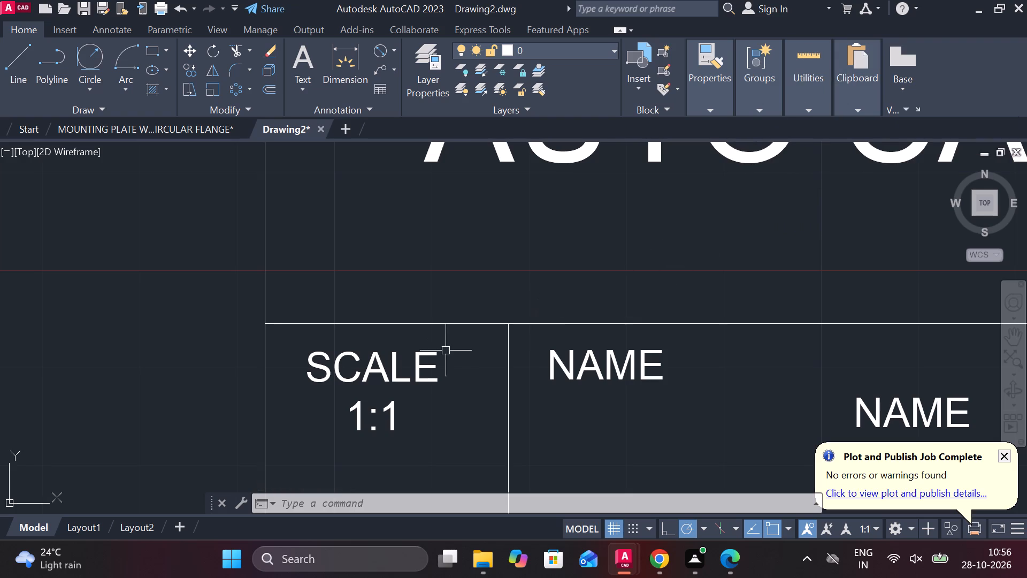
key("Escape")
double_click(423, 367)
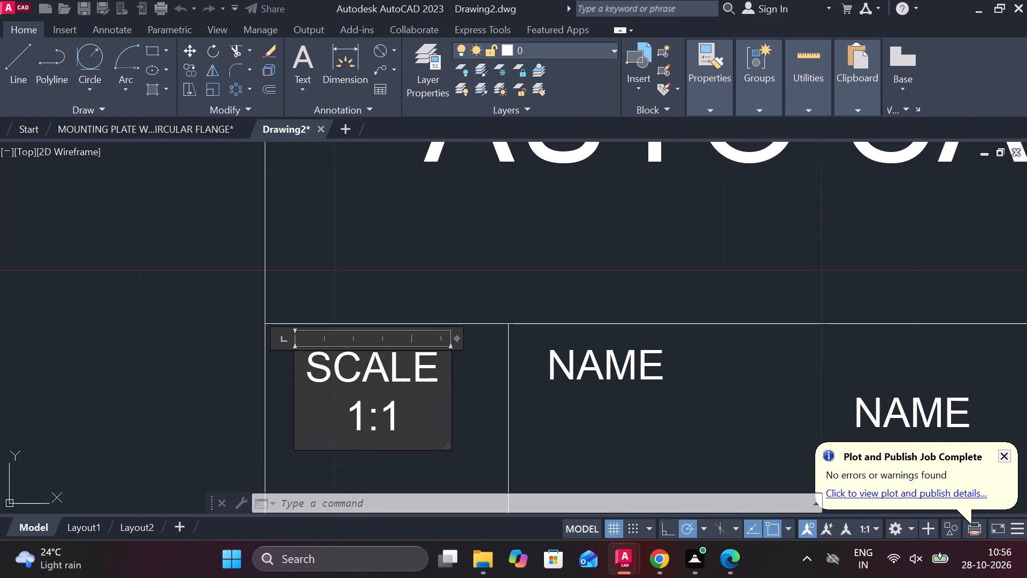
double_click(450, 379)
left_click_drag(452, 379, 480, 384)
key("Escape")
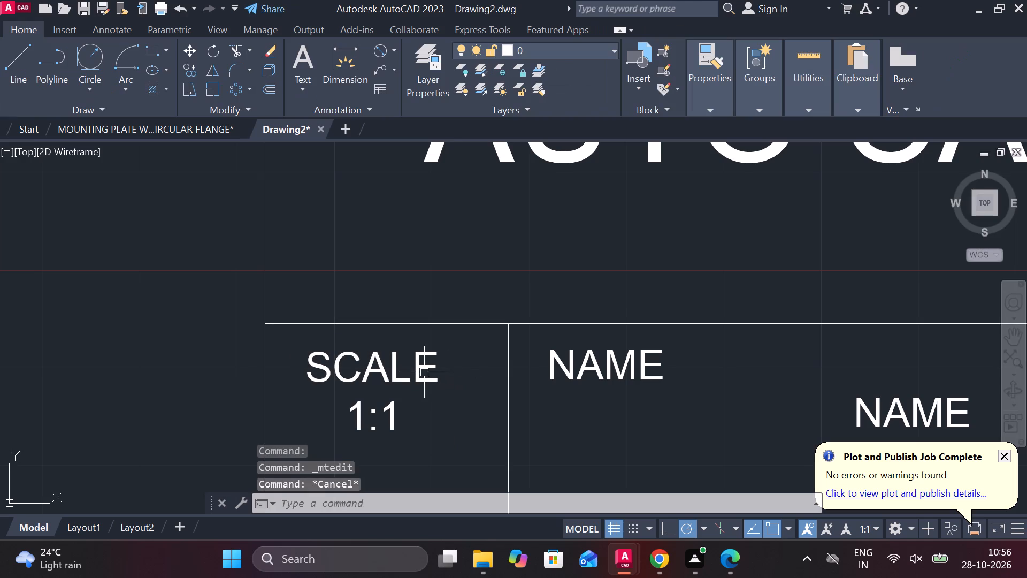
Stretch the SCALE 1:1 text's width horizontally until the label fits on one line inside its cell.
left_click(420, 371)
left_click(450, 350)
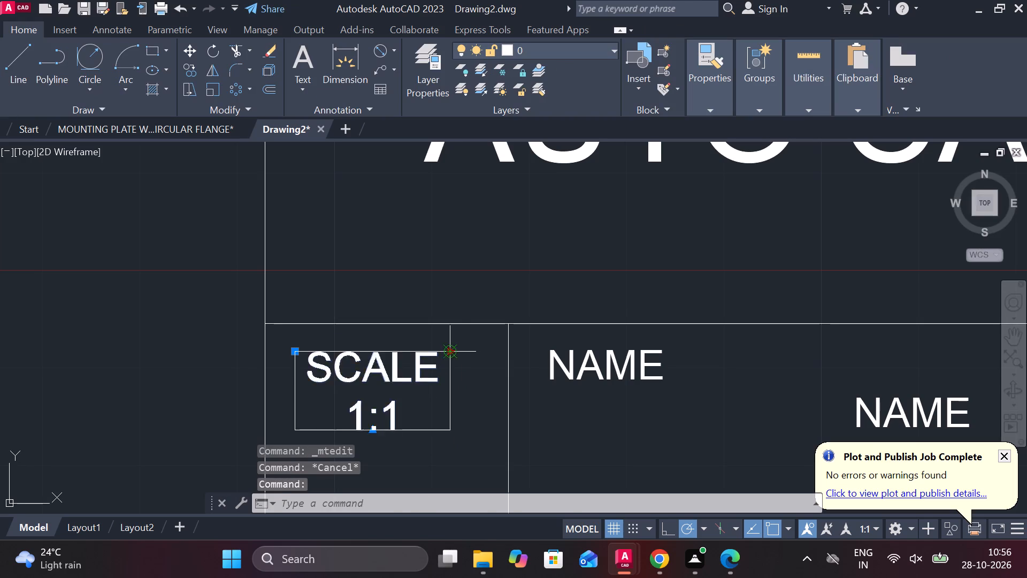
left_click(487, 351)
key("Escape")
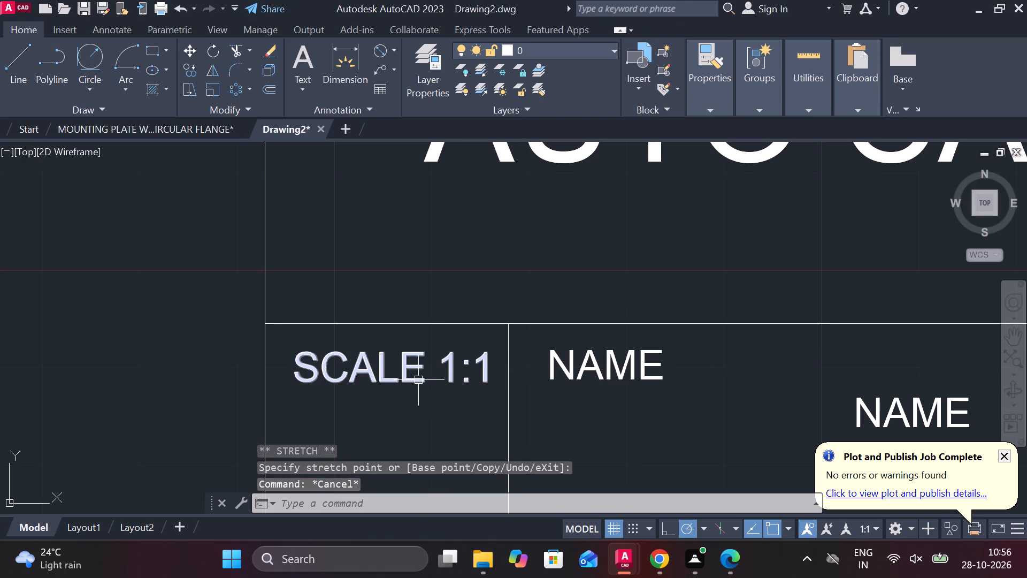
Shift the SCALE 1:1 text slightly left so it sits centred between its cell's side lines.
left_click(417, 380)
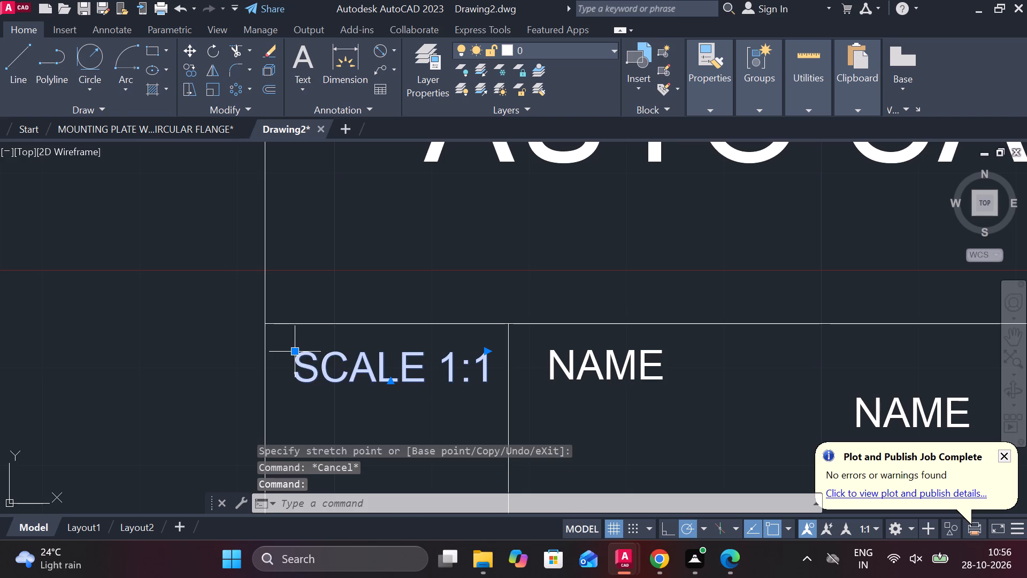
left_click(298, 351)
left_click(282, 351)
key("Escape")
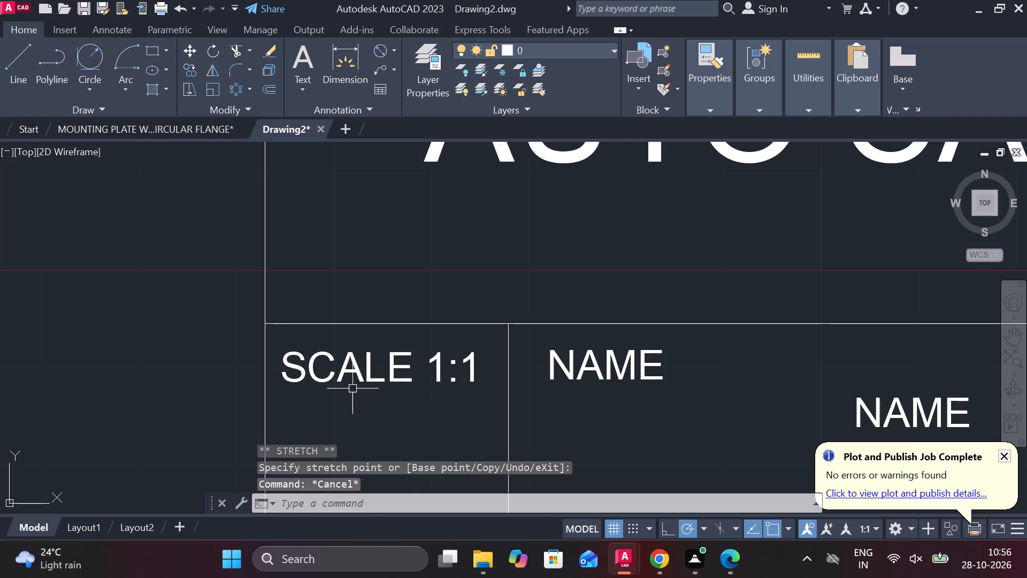
Draw a 25-unit horizontal line across the middle of the SCALE 1:1 cell, dividing it into two rows.
scroll(359, 389, "down", 2)
key("l")
key("Return")
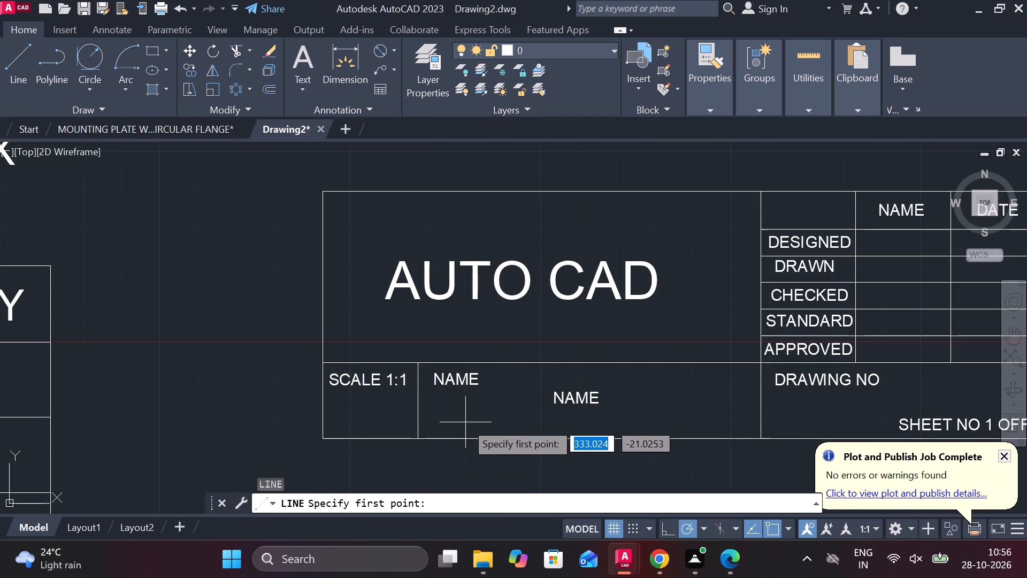
left_click(421, 409)
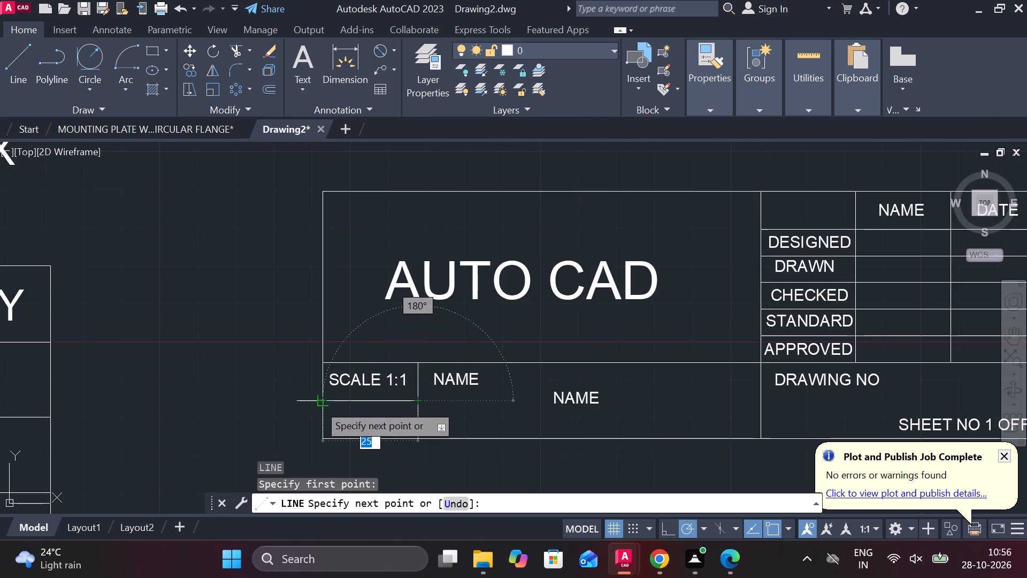
left_click(318, 404)
key("Escape")
Change the NAME text just beside the SCALE 1:1 cell to TITLE.
double_click(456, 384)
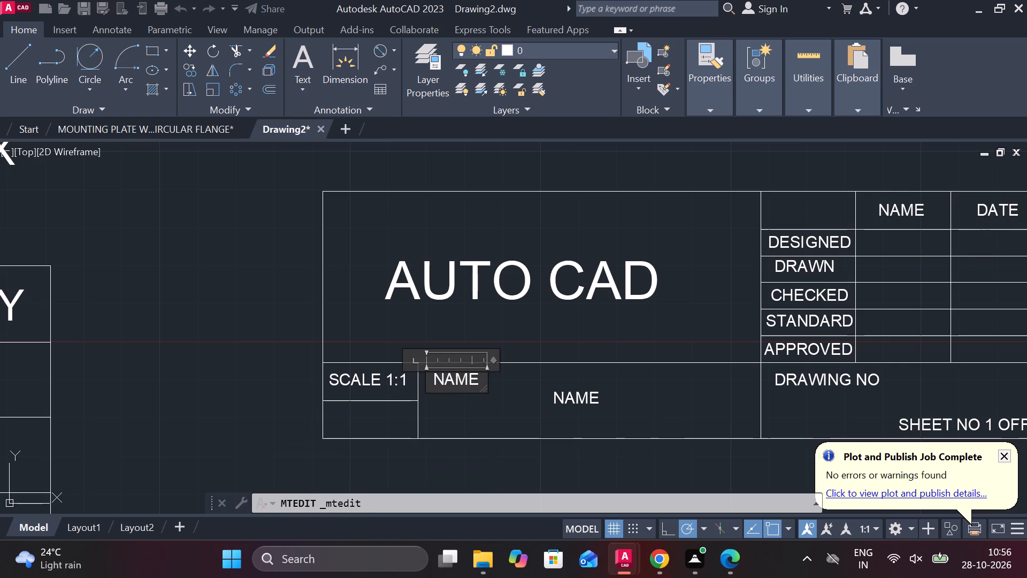
key("Right")
key("Right")
key("BackSpace")
key("BackSpace")
key("BackSpace")
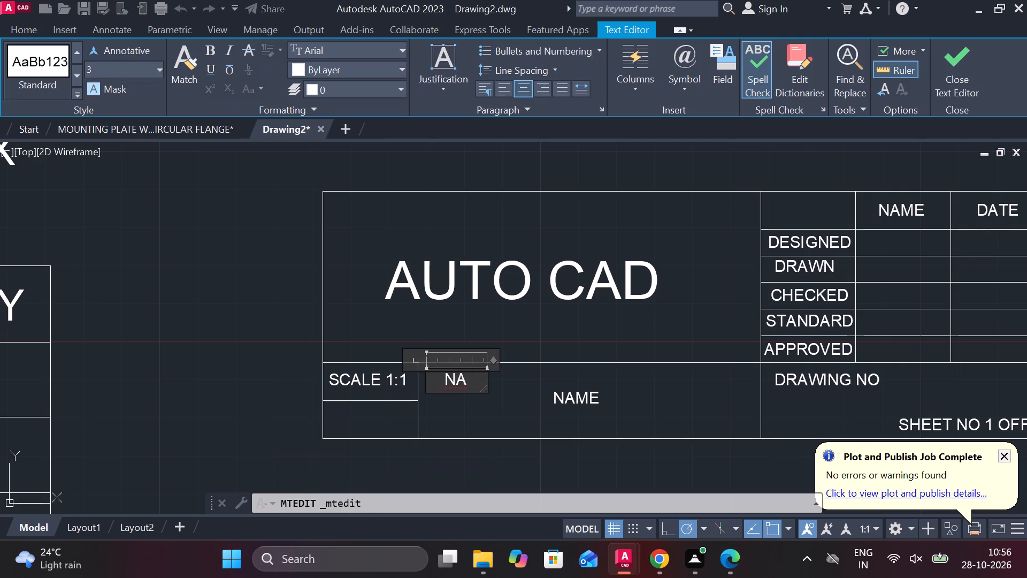
key("BackSpace")
type("TITLE")
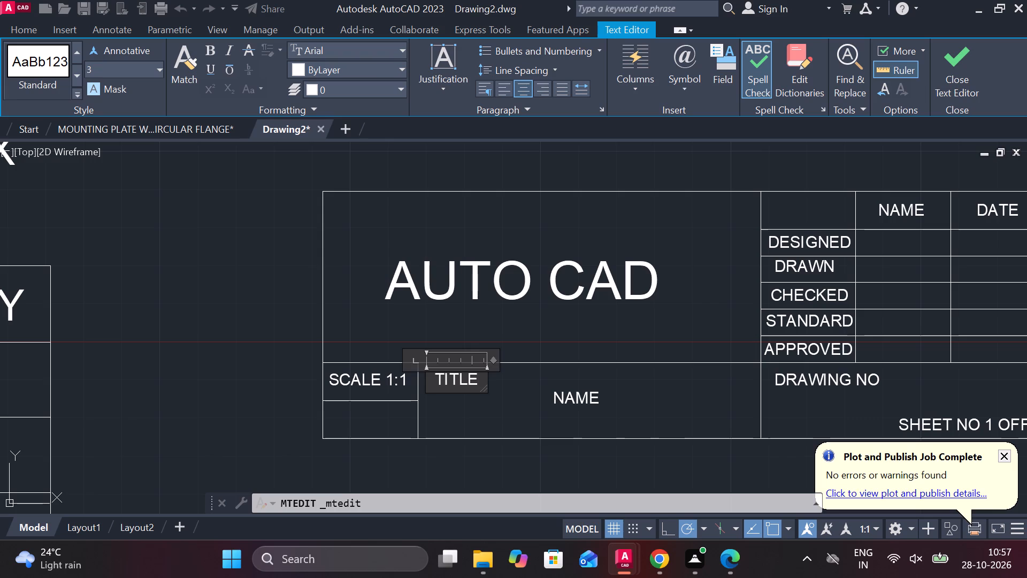
left_click(633, 400)
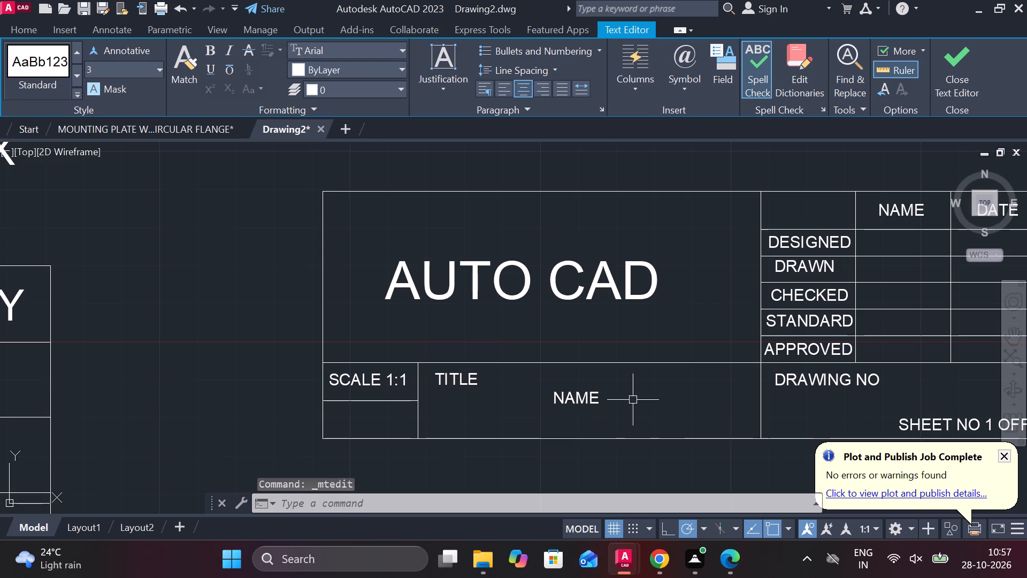
Draw two concentric circles with diameters 3 and 5 in the empty cell below SCALE 1:1.
scroll(335, 431, "up", 2)
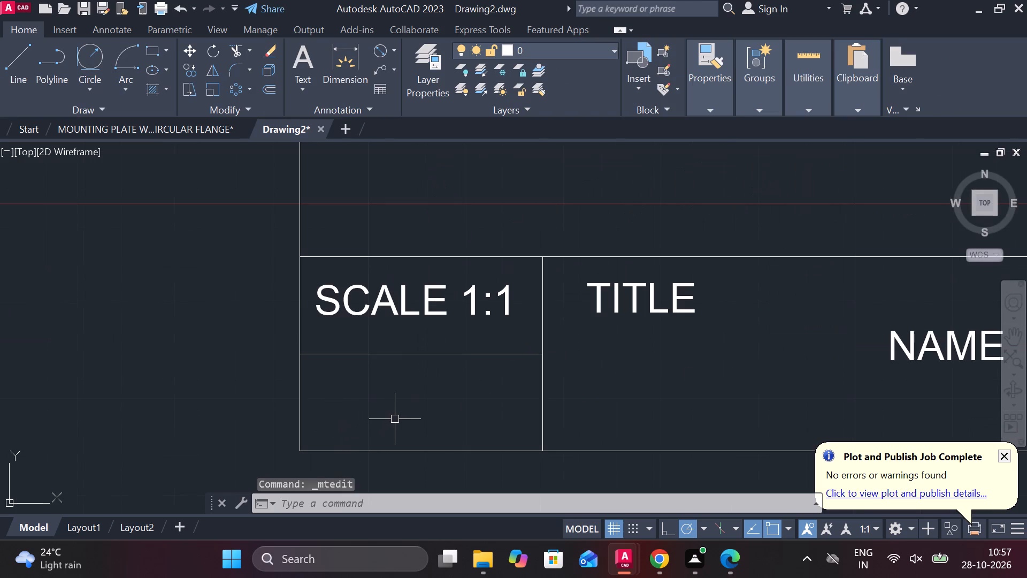
type("C")
key("space")
left_click(346, 397)
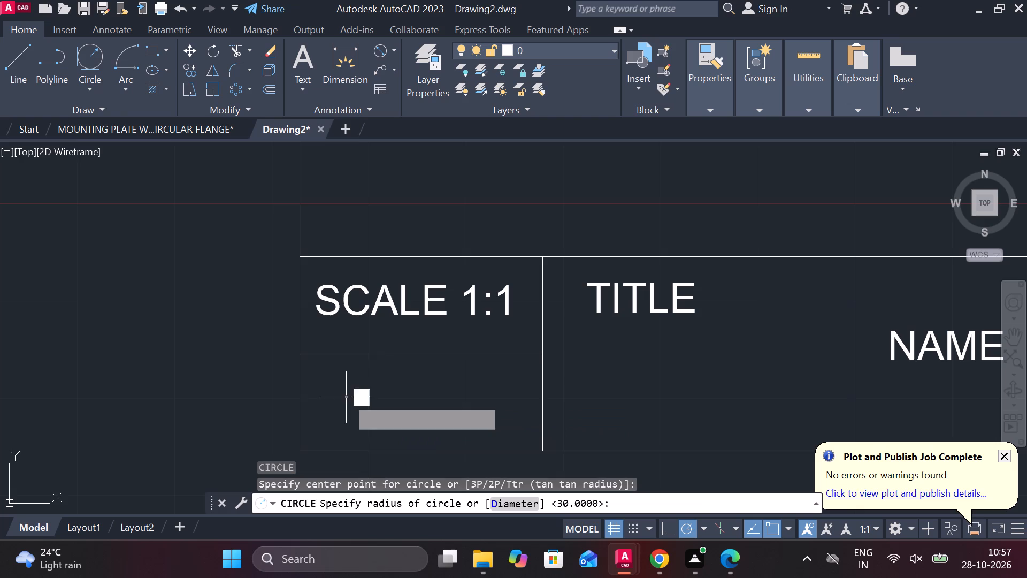
type("D 3")
key("space")
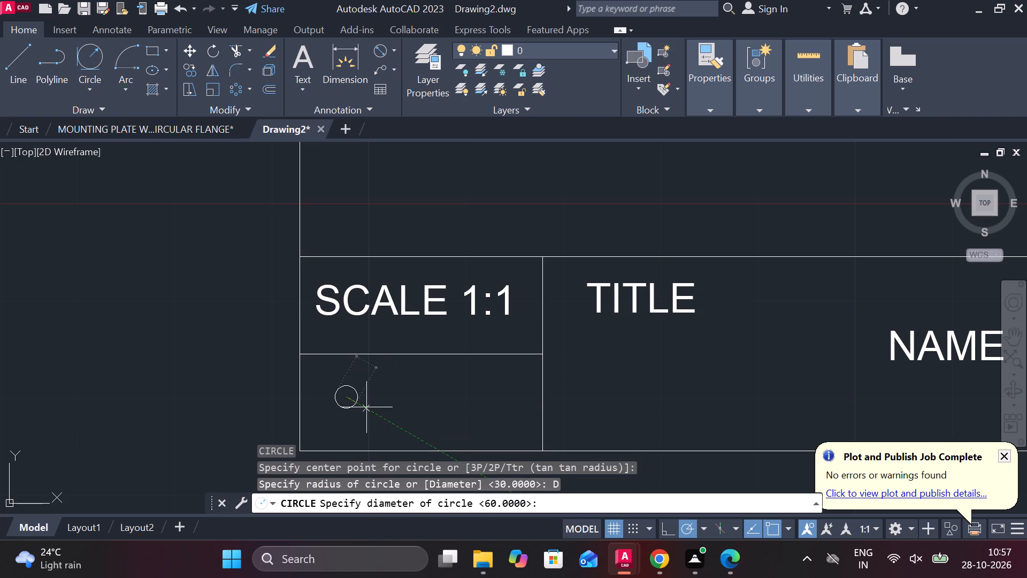
type("C")
key("space")
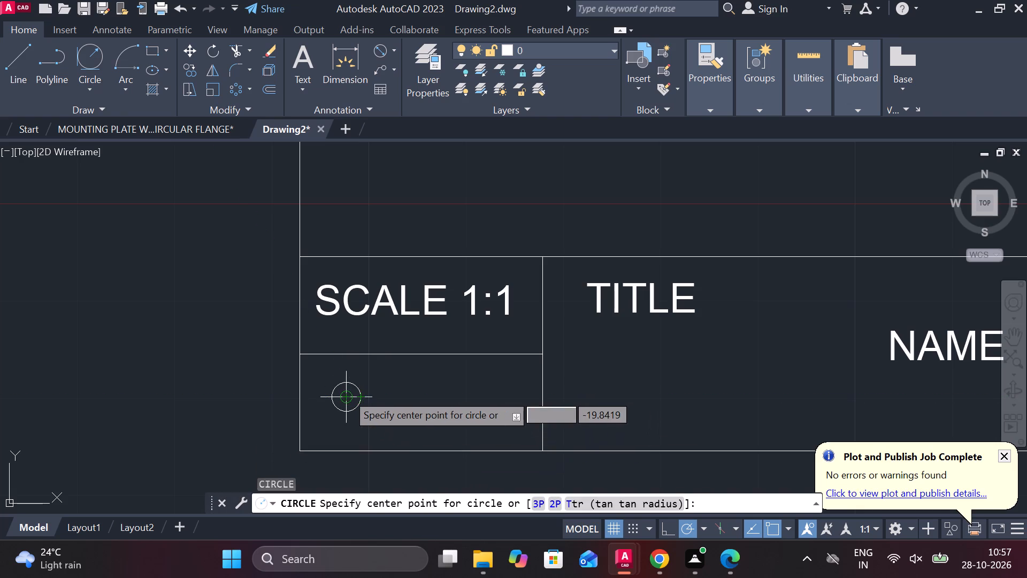
left_click(347, 393)
type("D 5")
key("space")
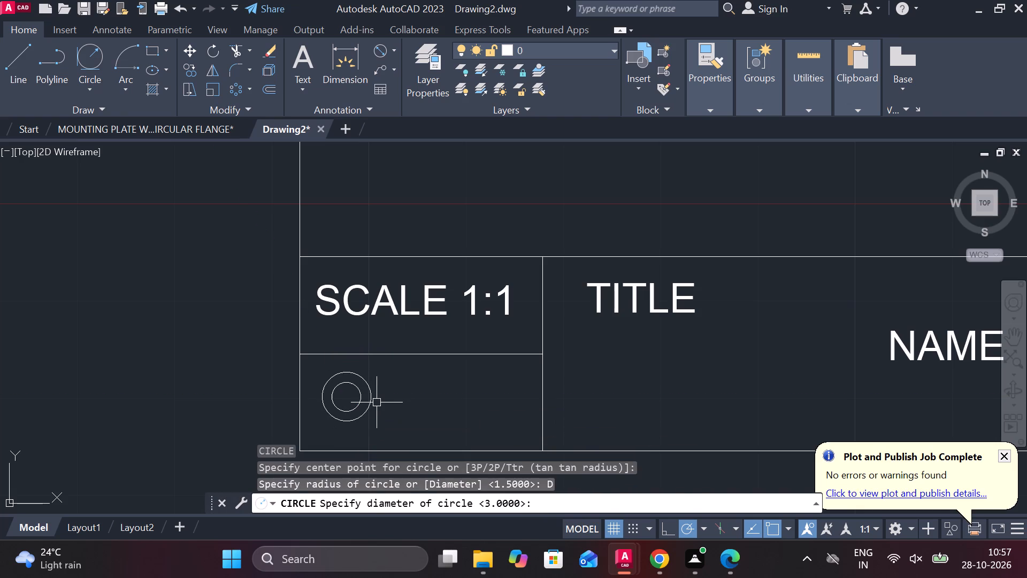
Draw a vertical line to the right of the circles, spanning the outer circle's top and bottom quadrants.
key("l")
key("Return")
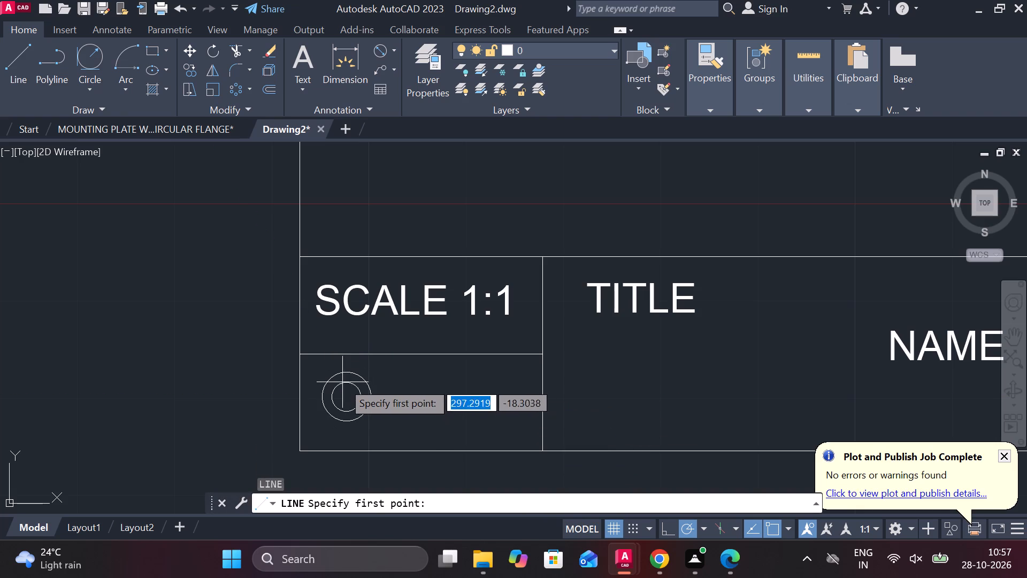
scroll(333, 374, "up", 1)
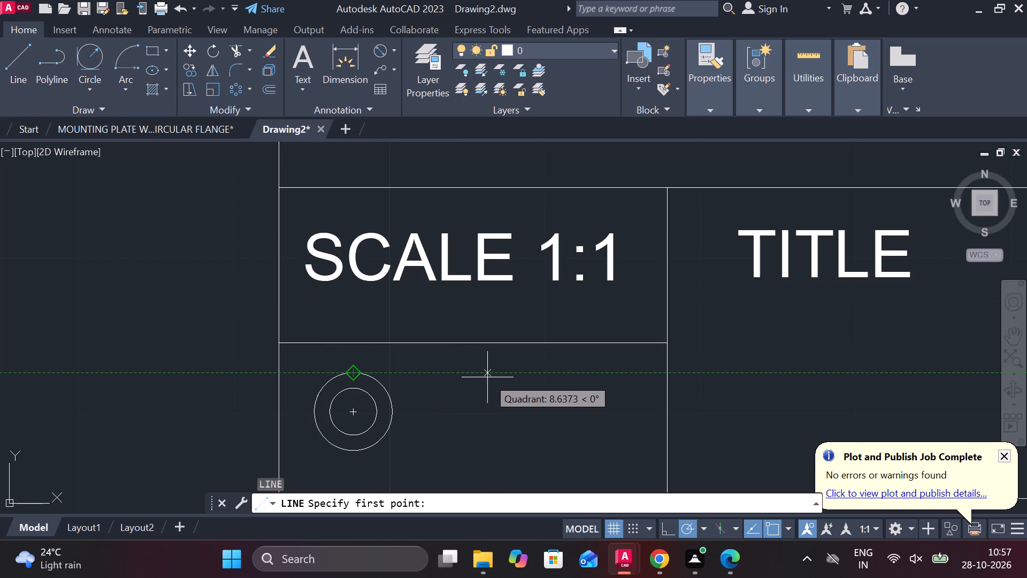
left_click(487, 377)
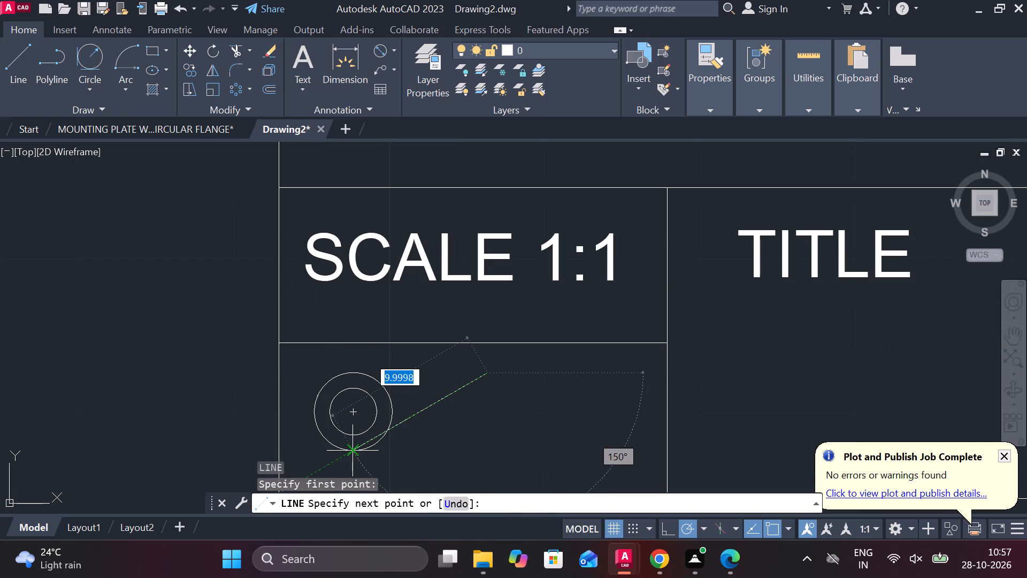
left_click(487, 448)
key("Escape")
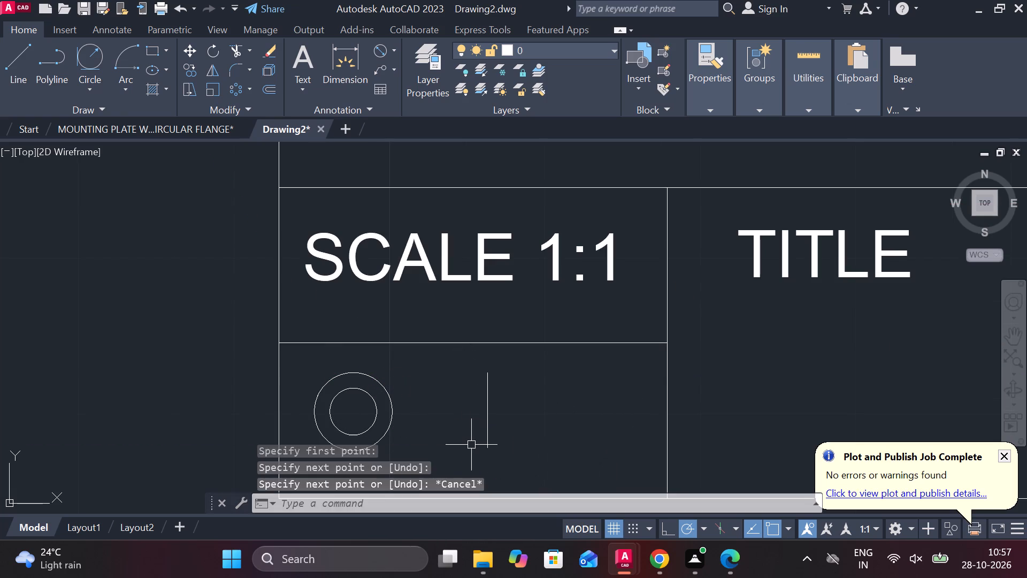
Draw a 3-unit vertical line at the inner circle's height and join its ends to the taller line, closing the trapezoid.
key("space")
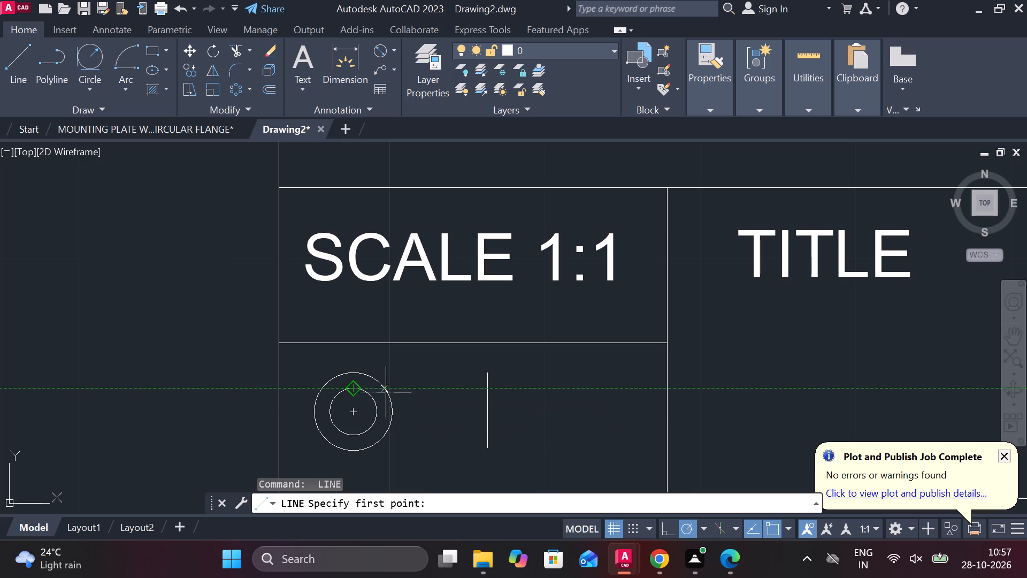
left_click(412, 392)
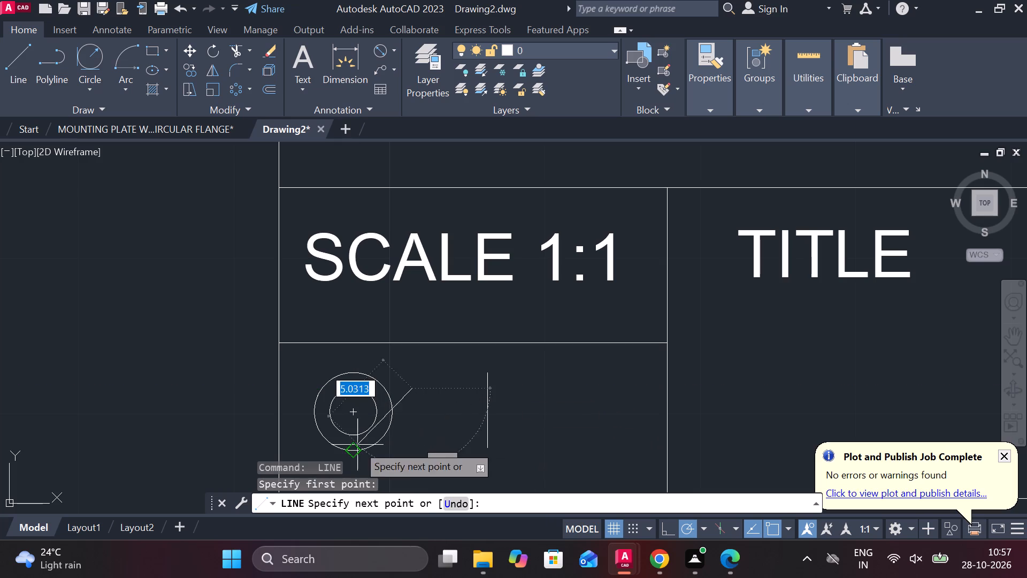
left_click(408, 439)
left_click(483, 448)
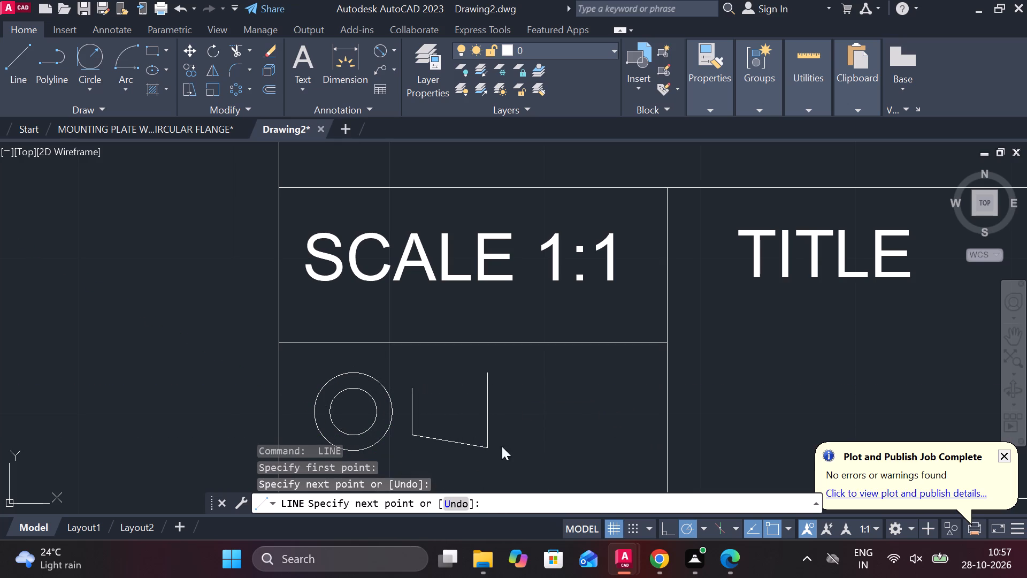
key("space")
key("space")
left_click(407, 391)
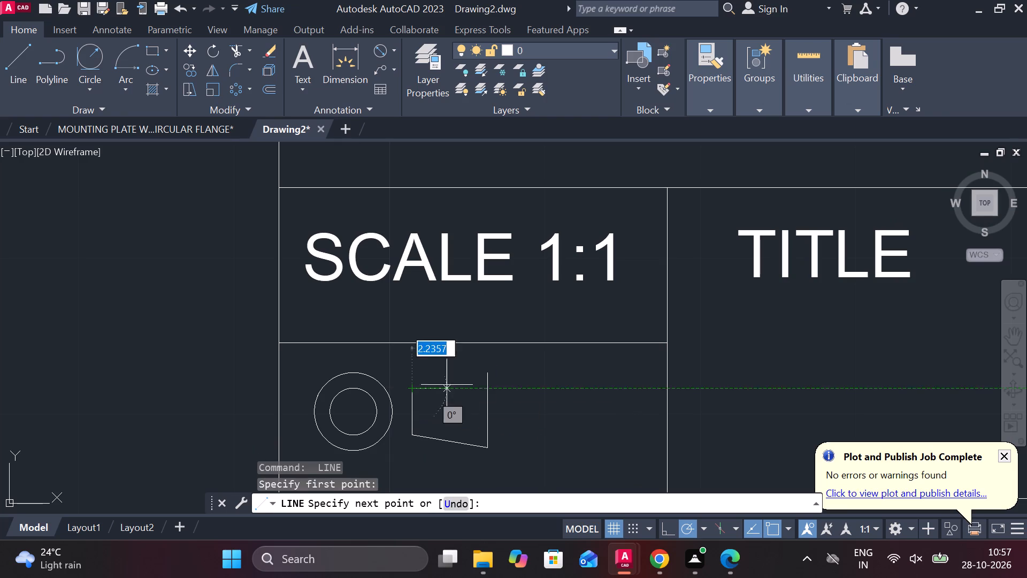
left_click(484, 377)
key("Escape")
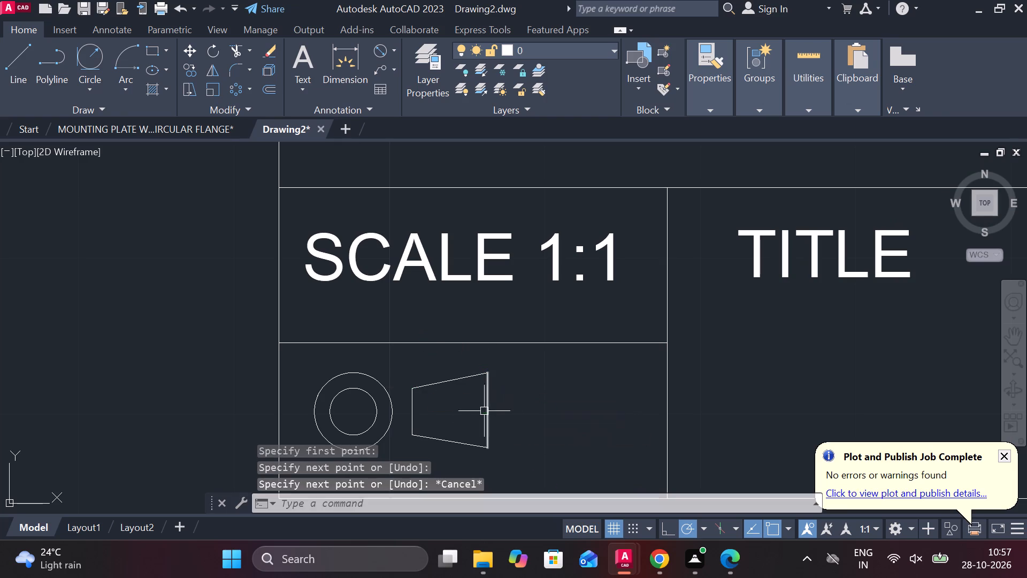
key("c")
key("Escape")
Move the circles and trapezoid together to the right, toward the middle of the cell below SCALE 1:1.
middle_click_drag(462, 361, 471, 352)
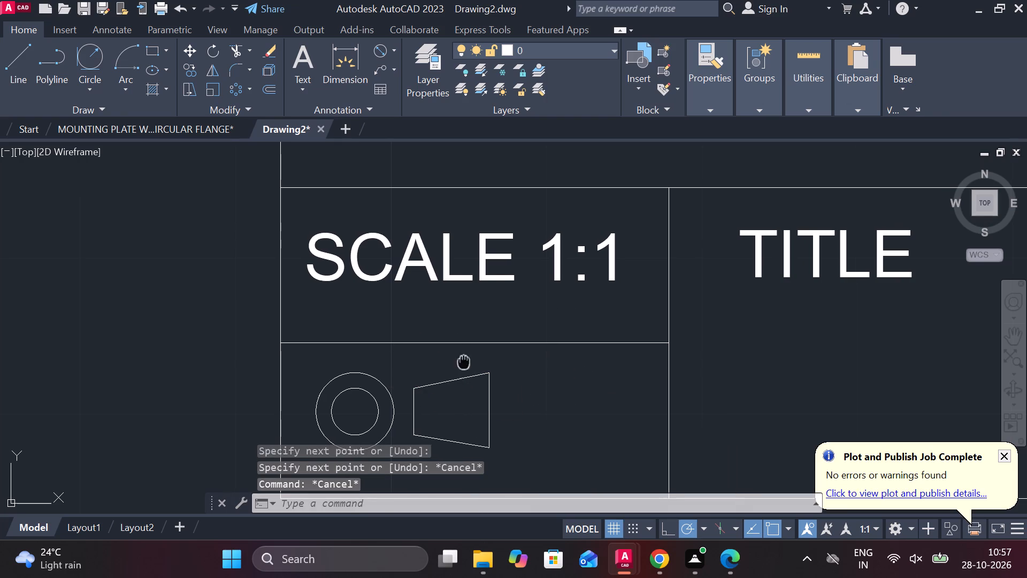
middle_click_drag(471, 352, 493, 295)
left_click(338, 291)
left_click(562, 397)
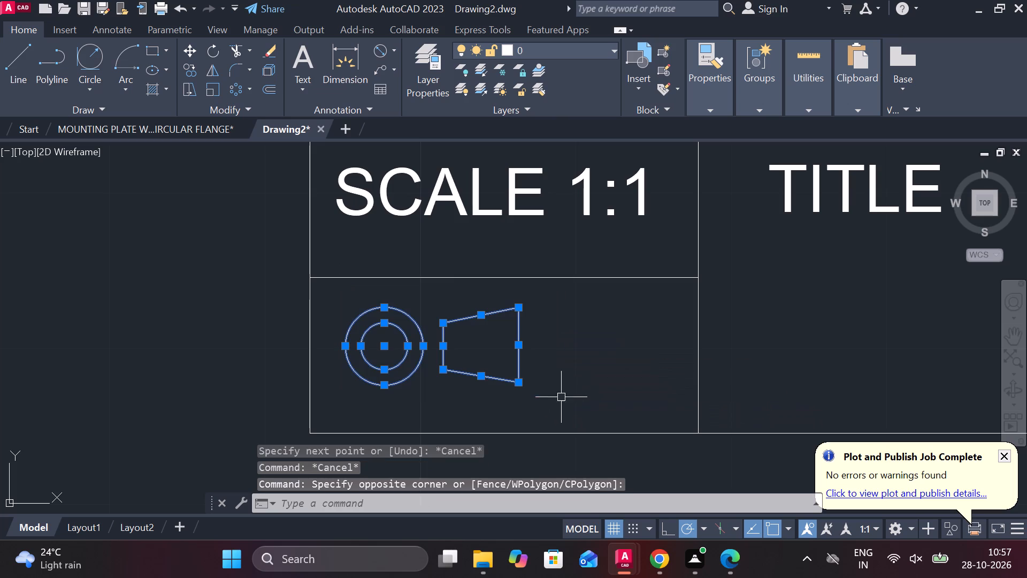
key("m")
key("Return")
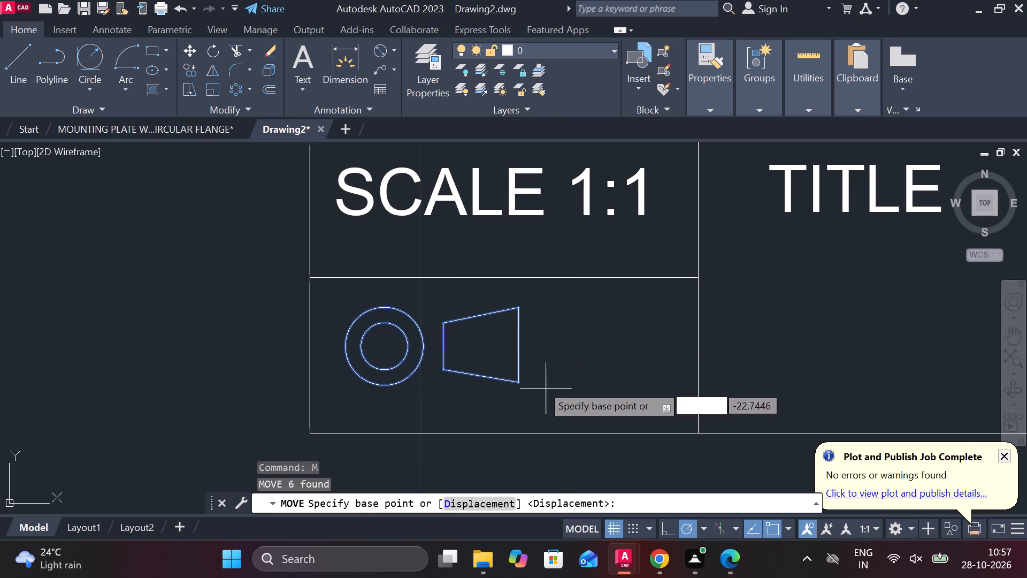
left_click(541, 384)
left_click(595, 379)
key("Escape")
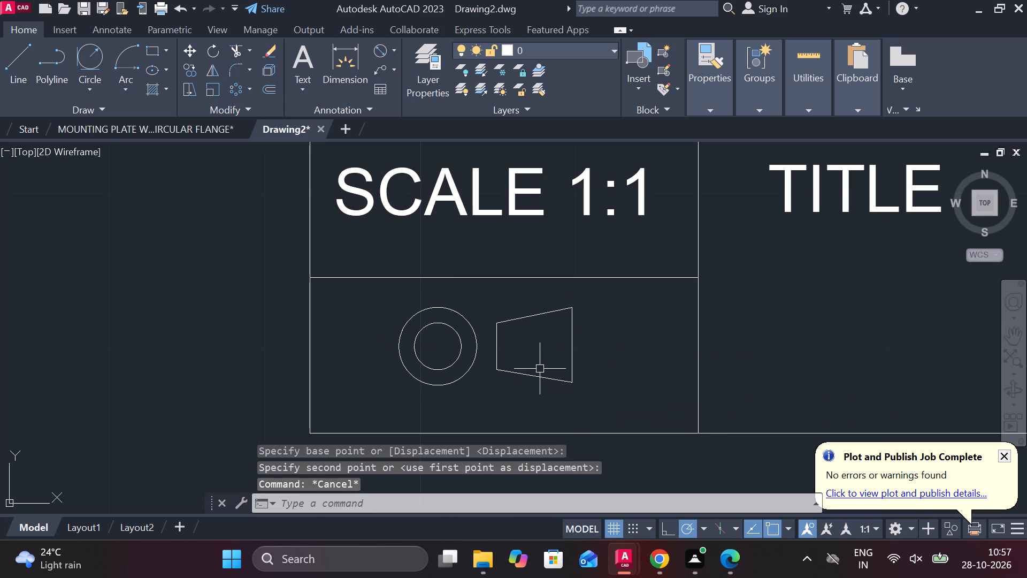
Add a centre mark to the outer circle of the projection symbol.
key("v")
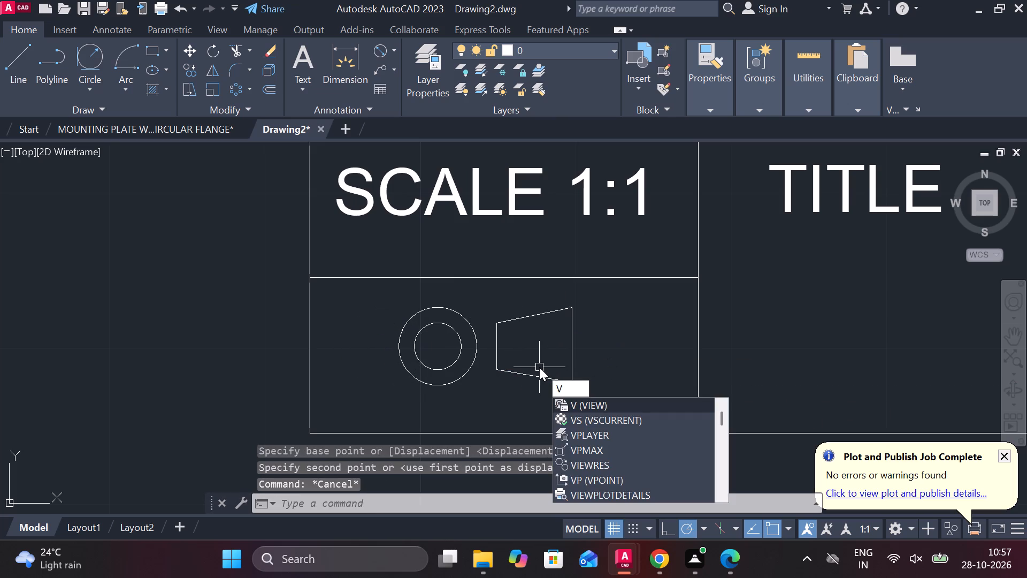
key("BackSpace")
type("CM")
key("bracketright")
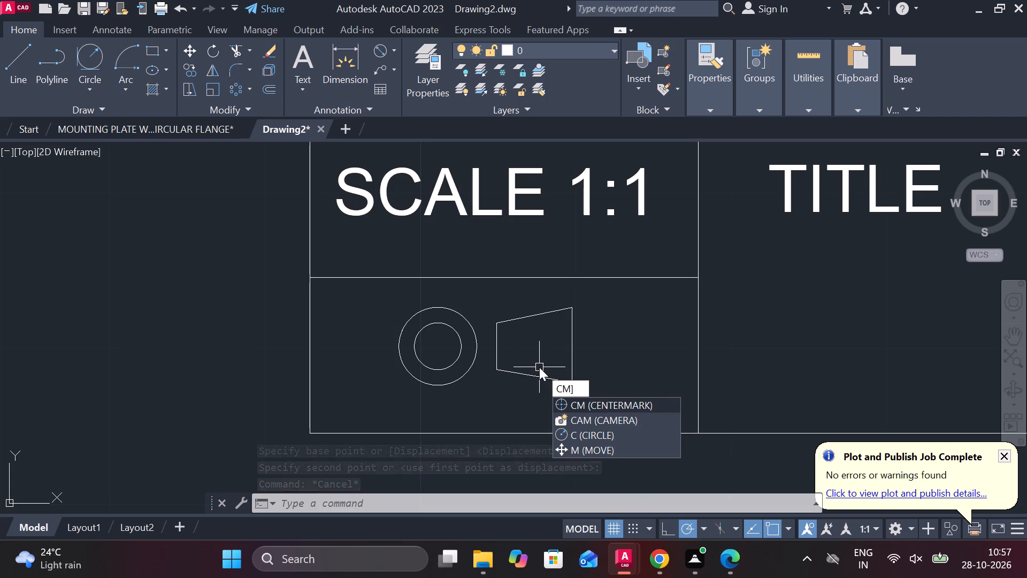
key("BackSpace")
key("Return")
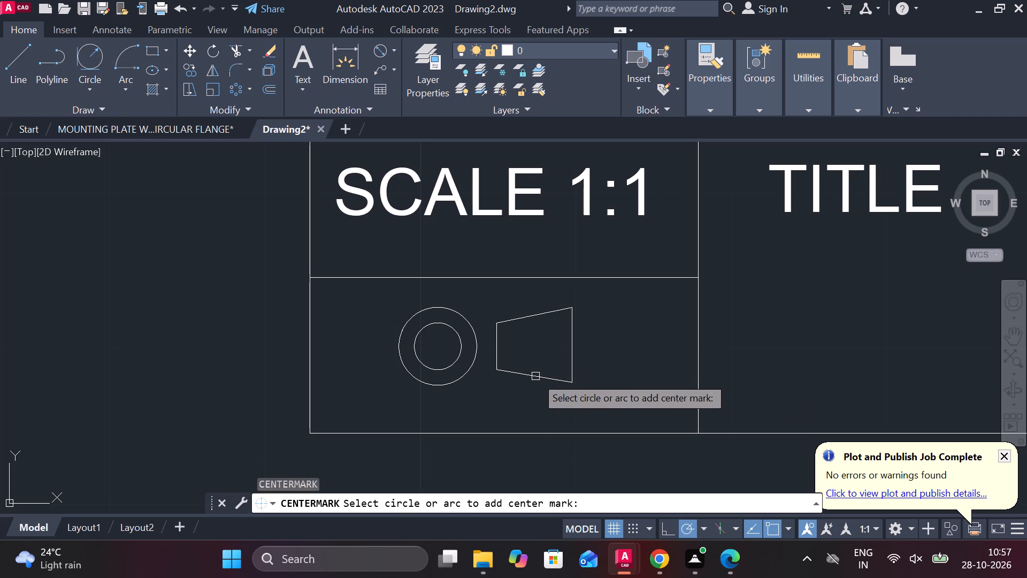
left_click(474, 358)
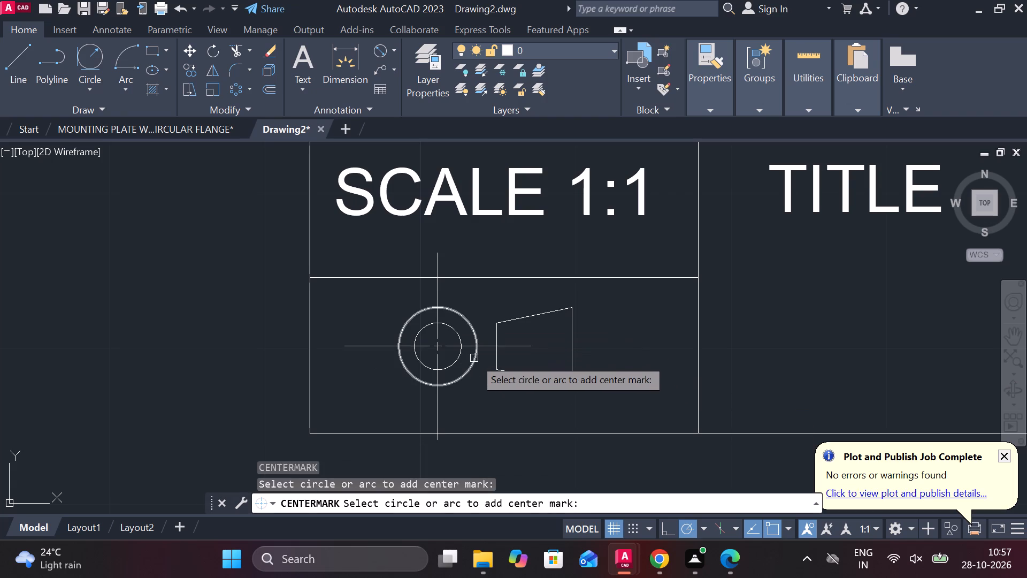
key("Escape")
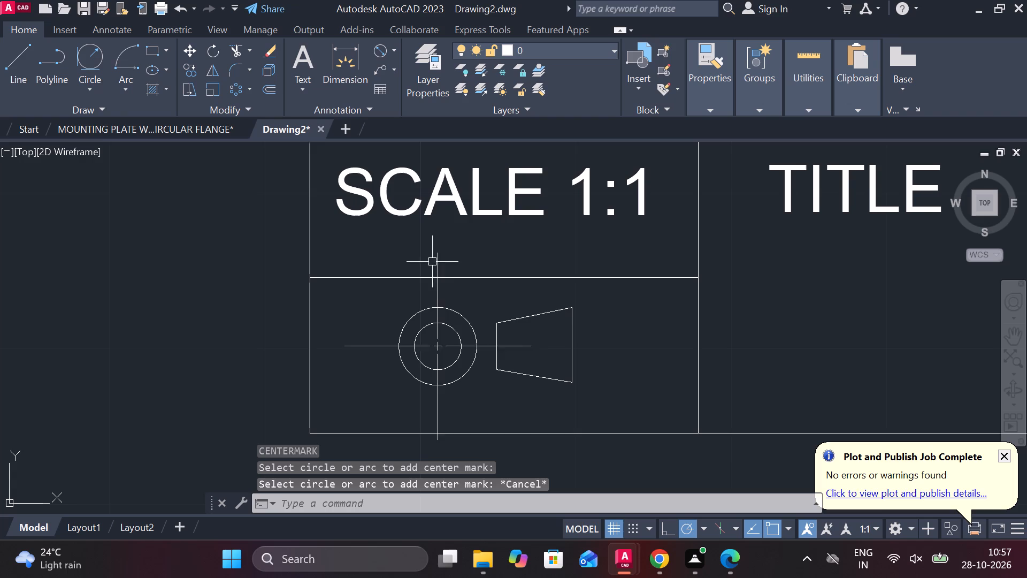
Extend the centre mark's horizontal line to the right, past the trapezoid's taller side.
left_click(516, 343)
key("Escape")
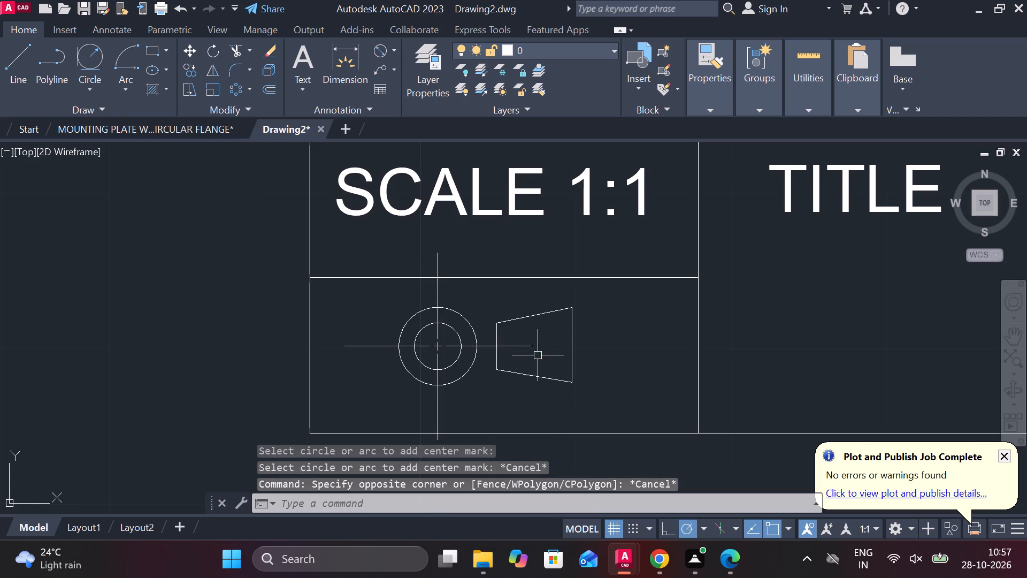
left_click(517, 346)
left_click(531, 347)
left_click(604, 351)
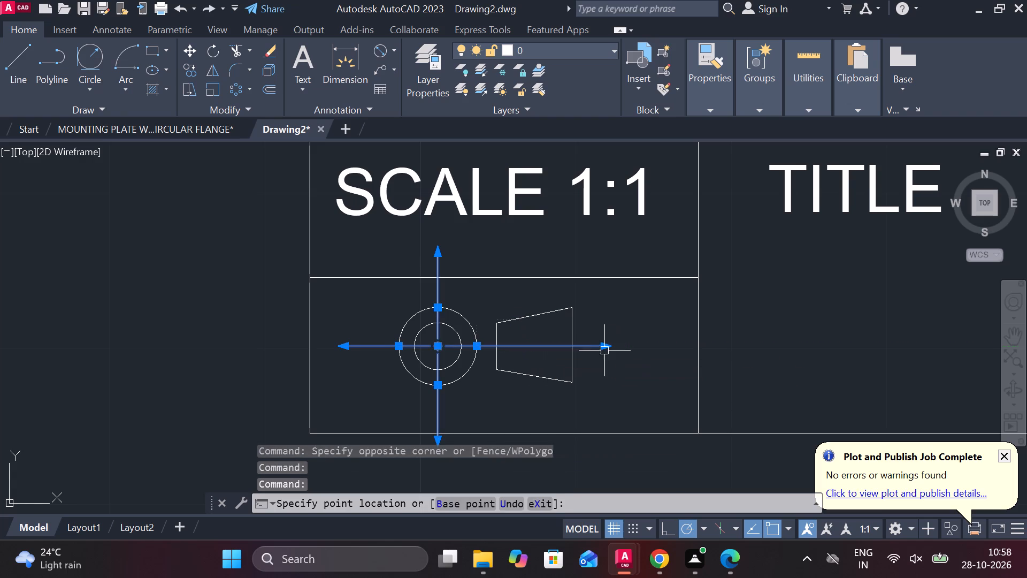
key("Escape")
Shorten the upper end of the centre mark's vertical line to extend about 1.1 beyond the outer circle, inside the symbol's cell.
left_click(439, 292)
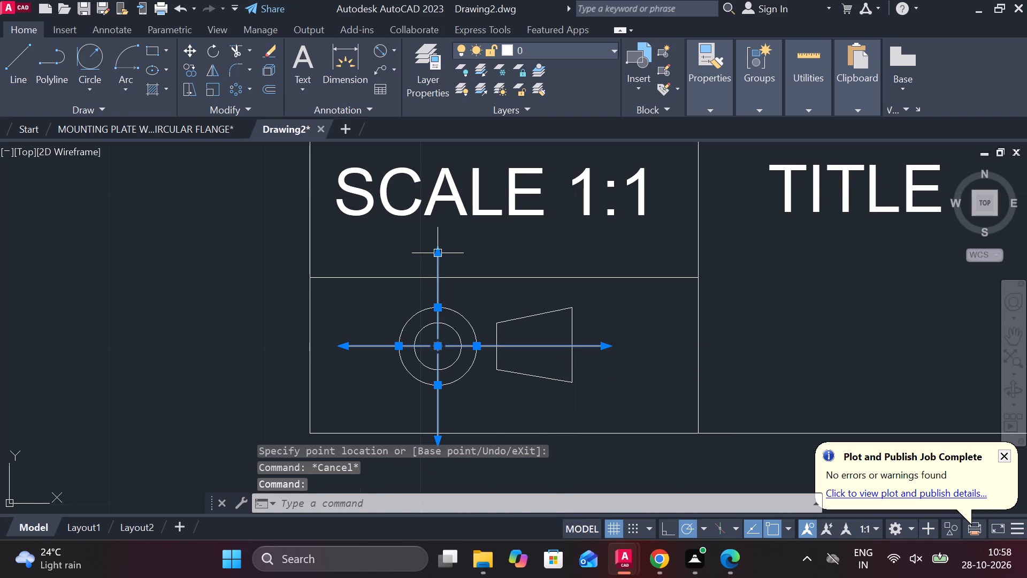
left_click(440, 256)
left_click(441, 289)
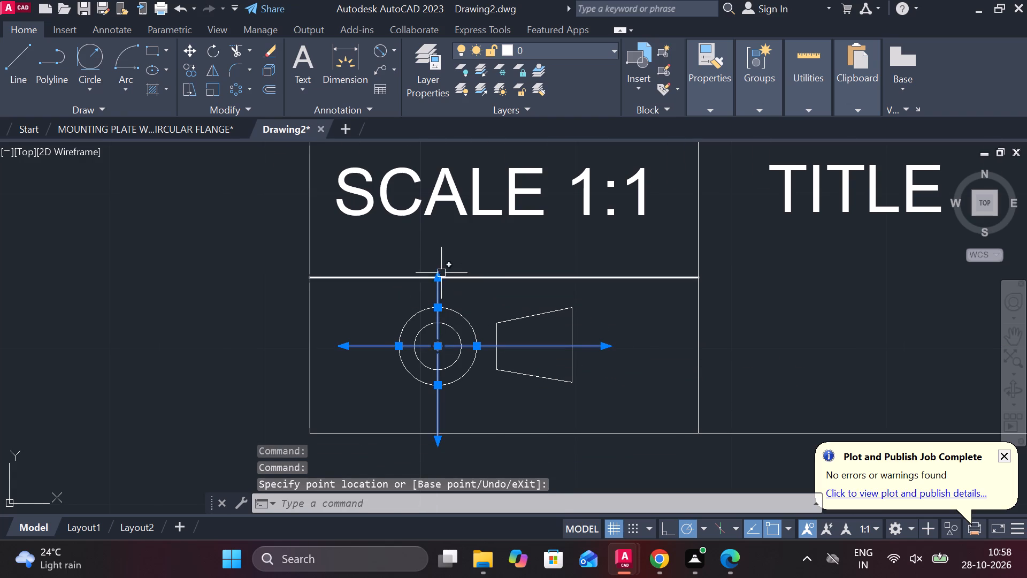
scroll(440, 271, "up", 3)
left_click(416, 299)
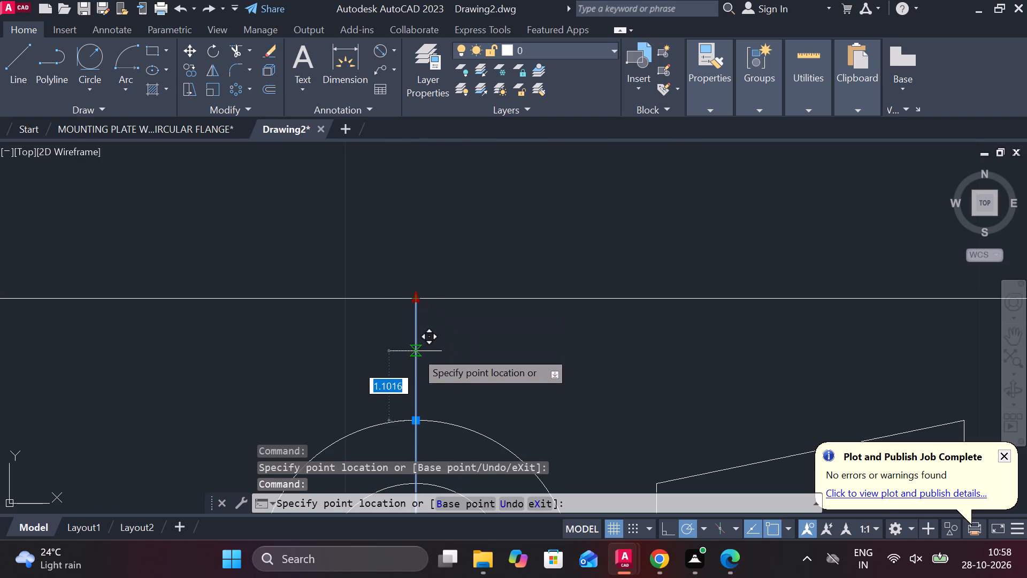
left_click(416, 352)
Shorten the lower end of the centre mark's vertical line to extend about 1.9 beyond the outer circle, above the cell's bottom edge.
scroll(509, 356, "down", 2)
middle_click_drag(496, 422, 507, 302)
middle_click_drag(492, 451, 492, 399)
key("Escape")
left_click(489, 421)
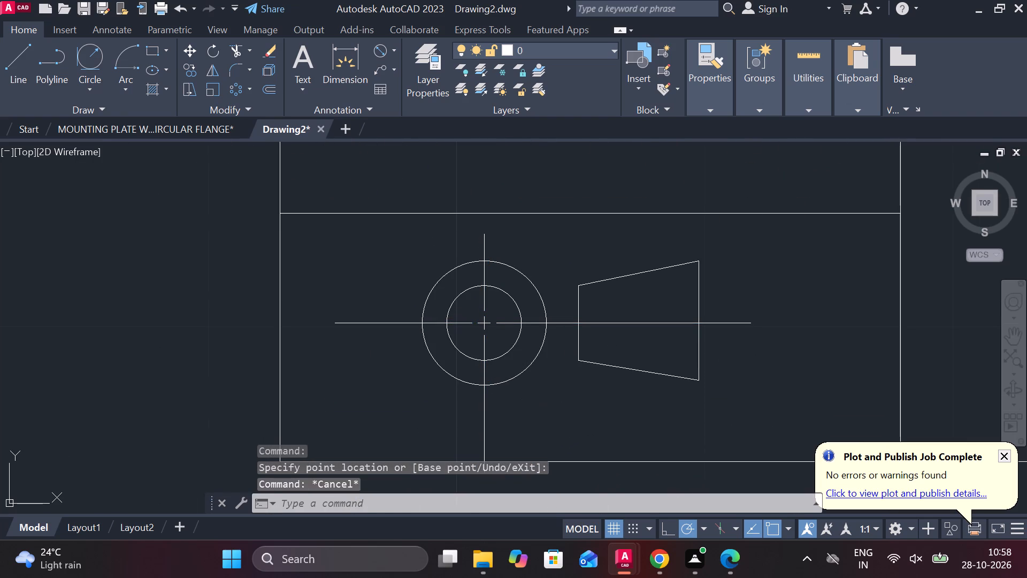
key("Escape")
double_click(486, 417)
middle_click_drag(497, 416, 497, 360)
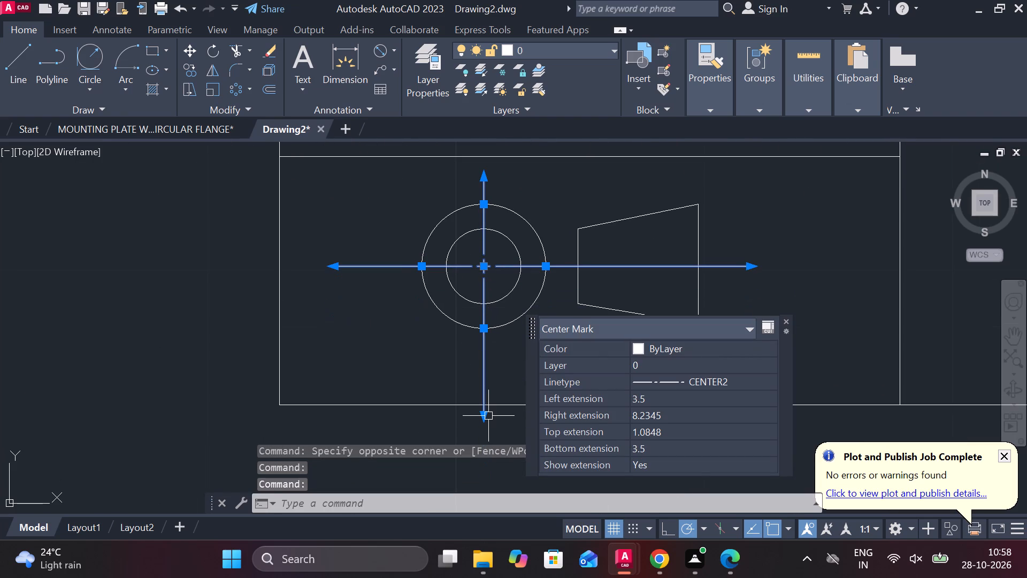
left_click(481, 417)
left_click(481, 377)
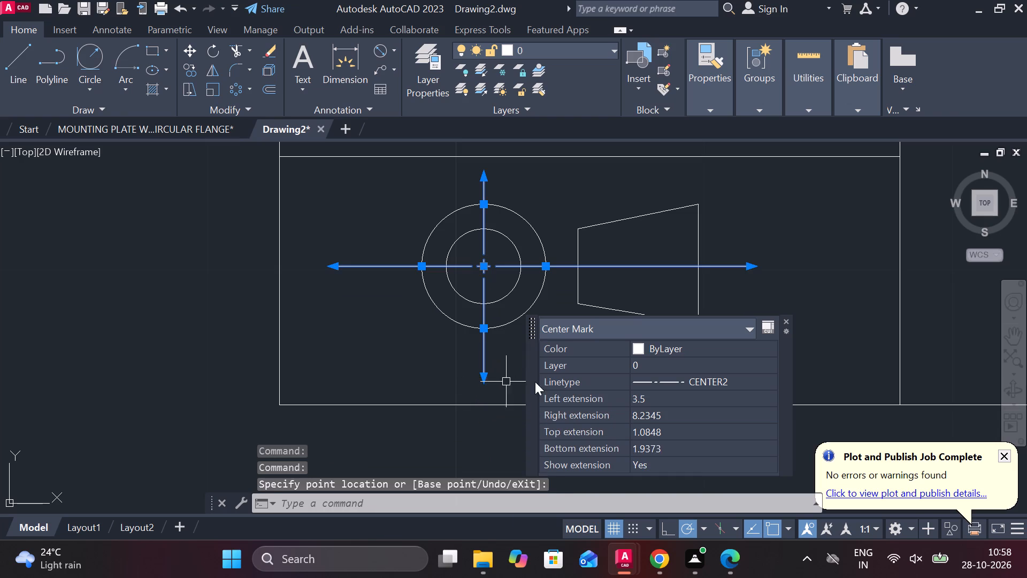
key("Escape")
scroll(680, 375, "down", 2)
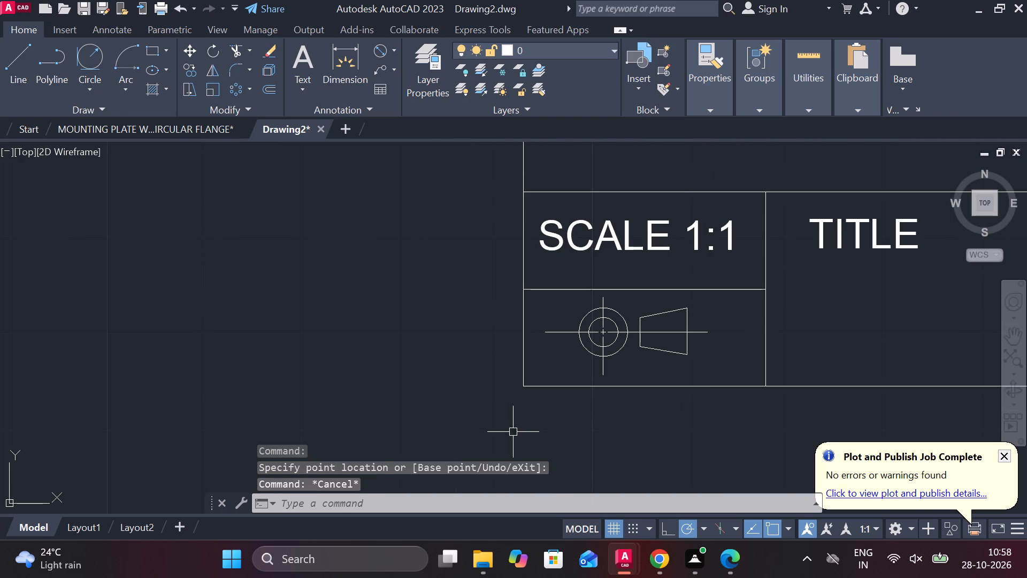
Replace the NAME text in the TITLE cell with CRANK ASSEMBLY and widen its text box to fit on one line.
scroll(627, 398, "down", 1)
middle_click_drag(637, 402, 105, 429)
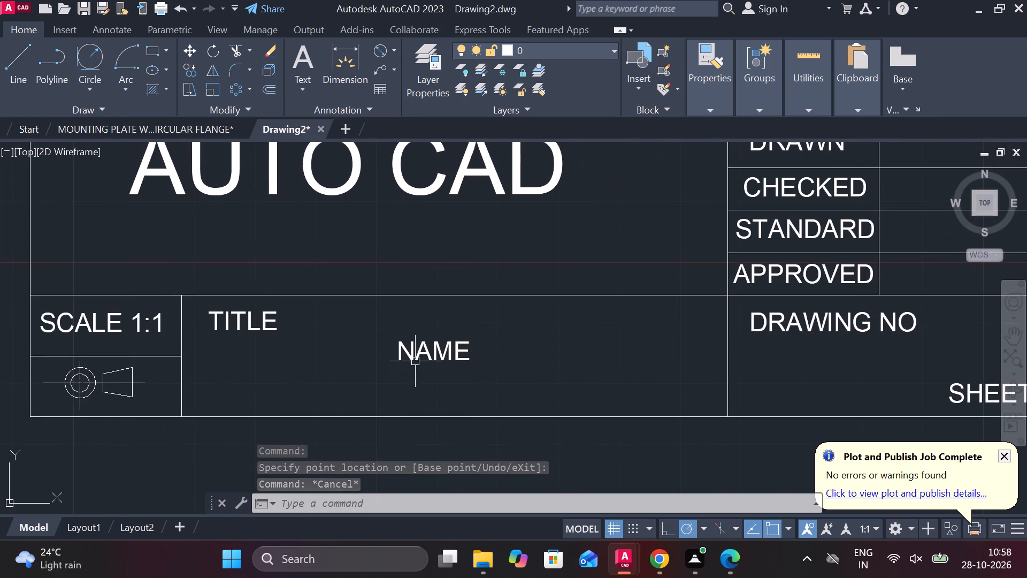
double_click(420, 353)
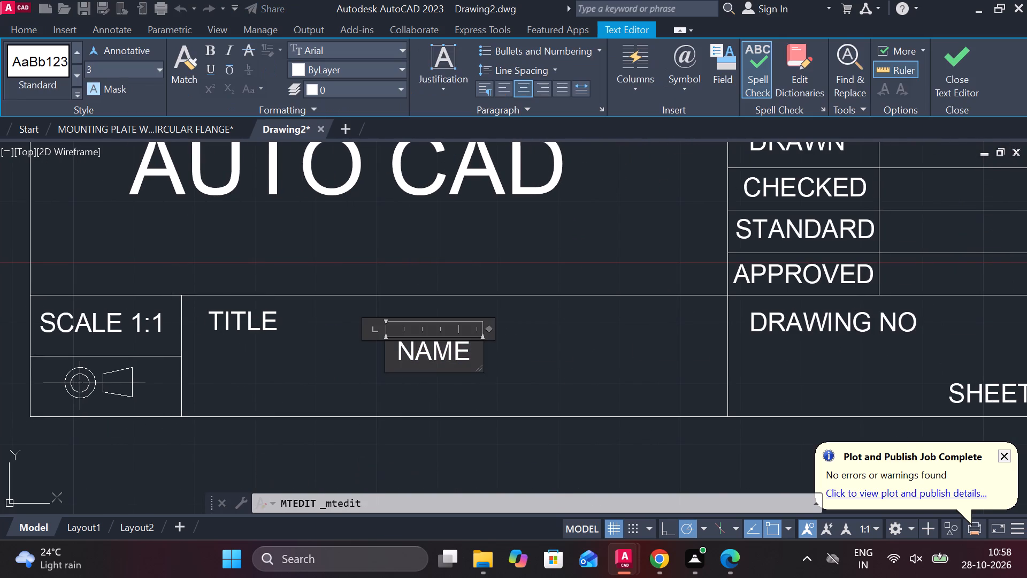
key("Right")
key("Right")
key("Right")
key("BackSpace")
key("BackSpace")
key("BackSpace")
key("BackSpace")
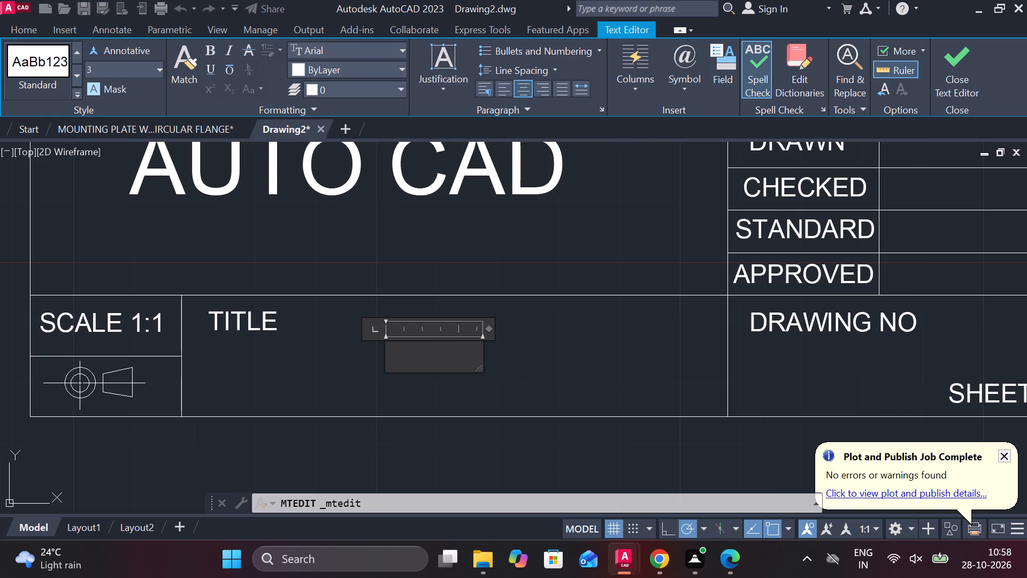
key("c")
type("RANL")
key("BackSpace")
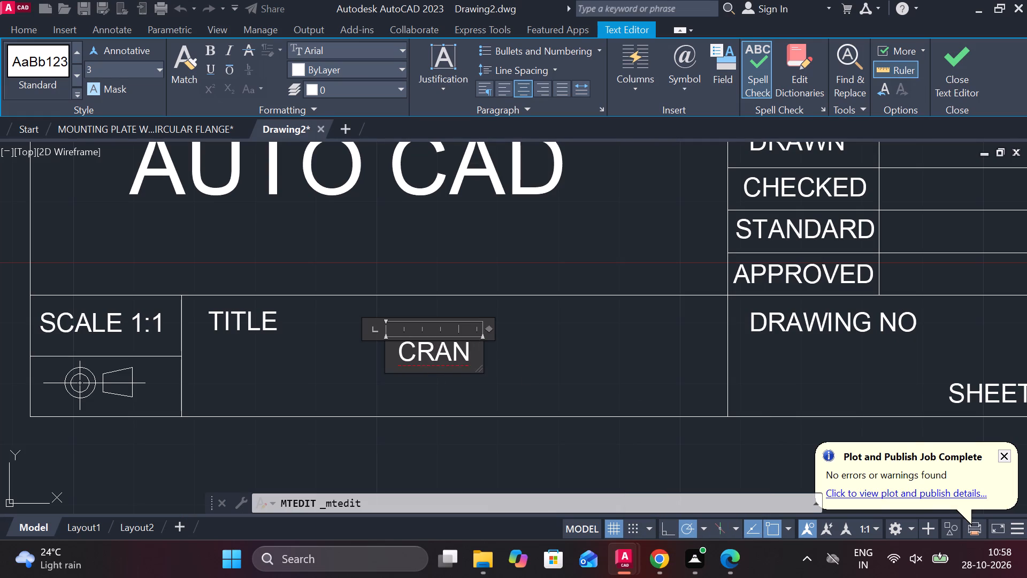
type("K ASSEMBLY")
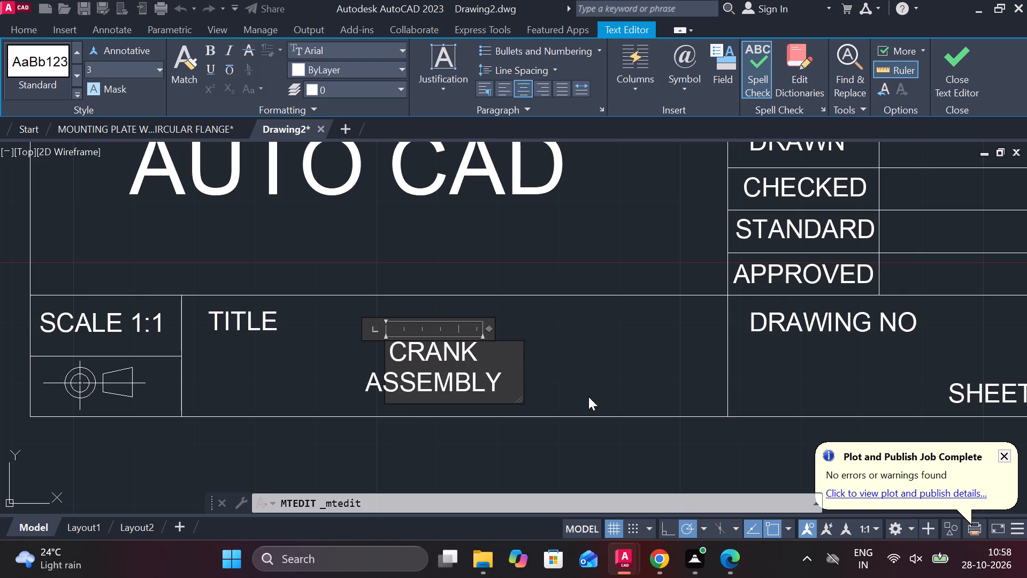
left_click_drag(520, 355, 688, 356)
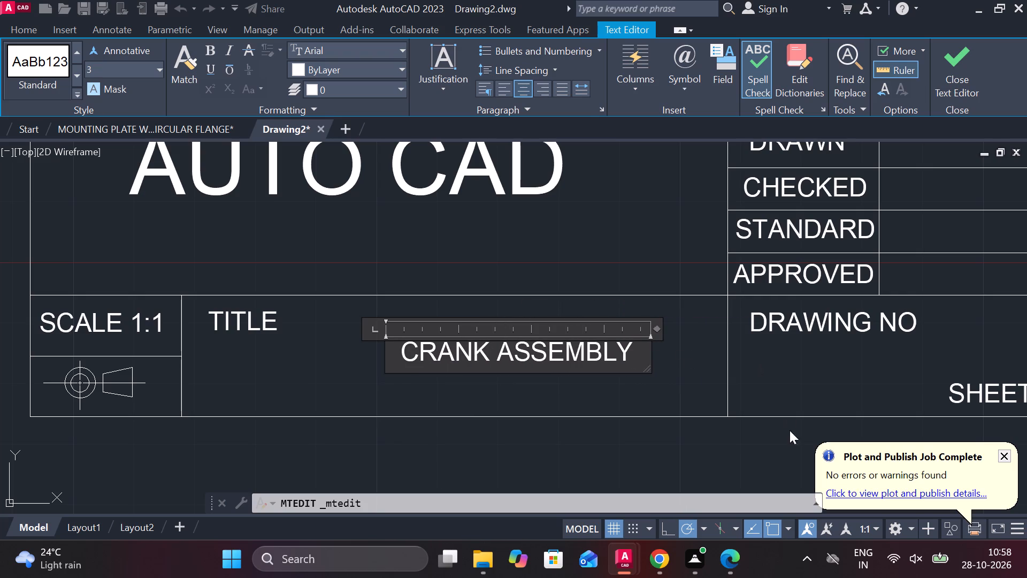
left_click(944, 69)
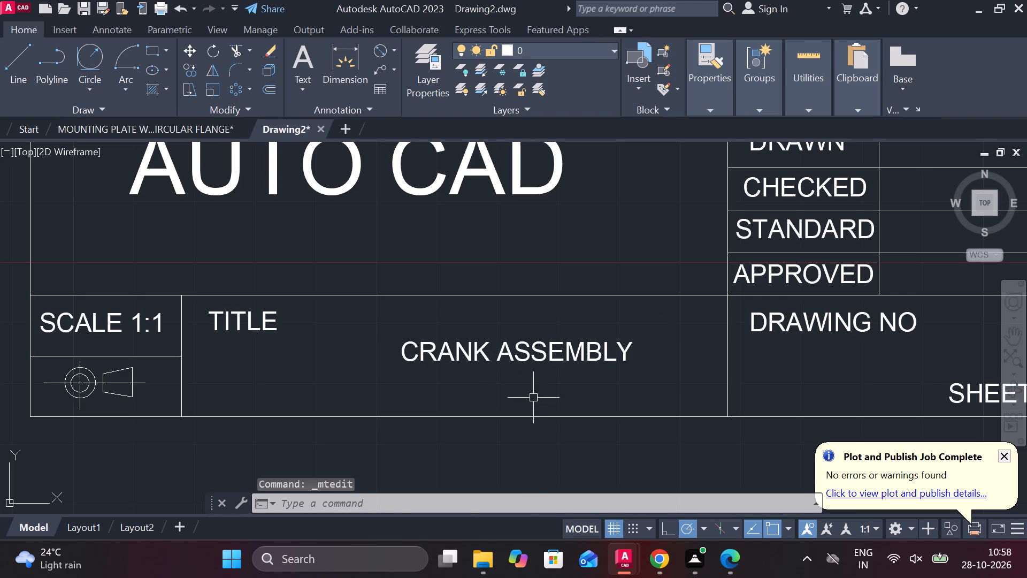
Move the CRANK ASSEMBLY text left and slightly down, toward the middle of the TITLE cell.
left_click(494, 349)
key("Escape")
left_click(536, 356)
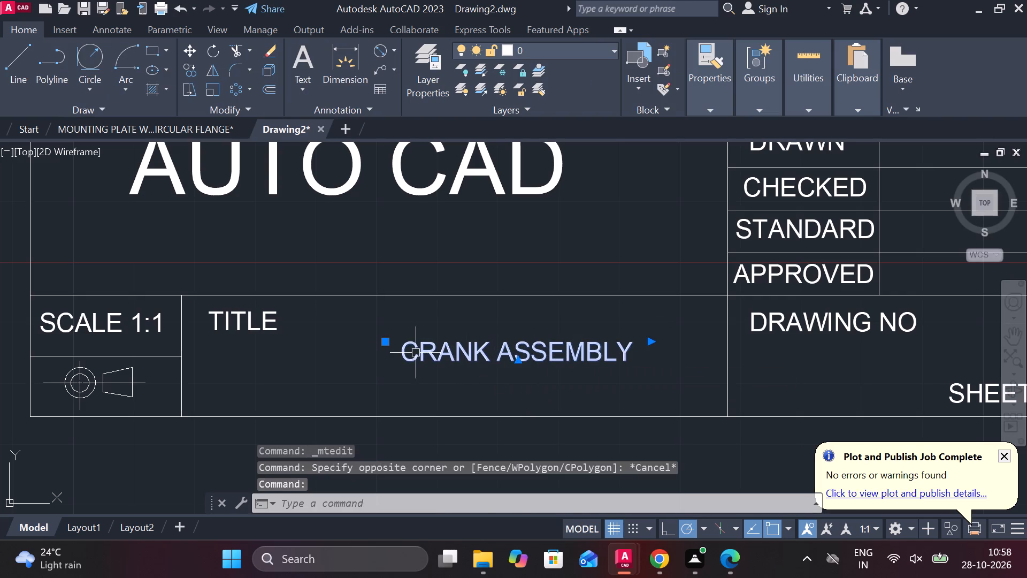
left_click(382, 343)
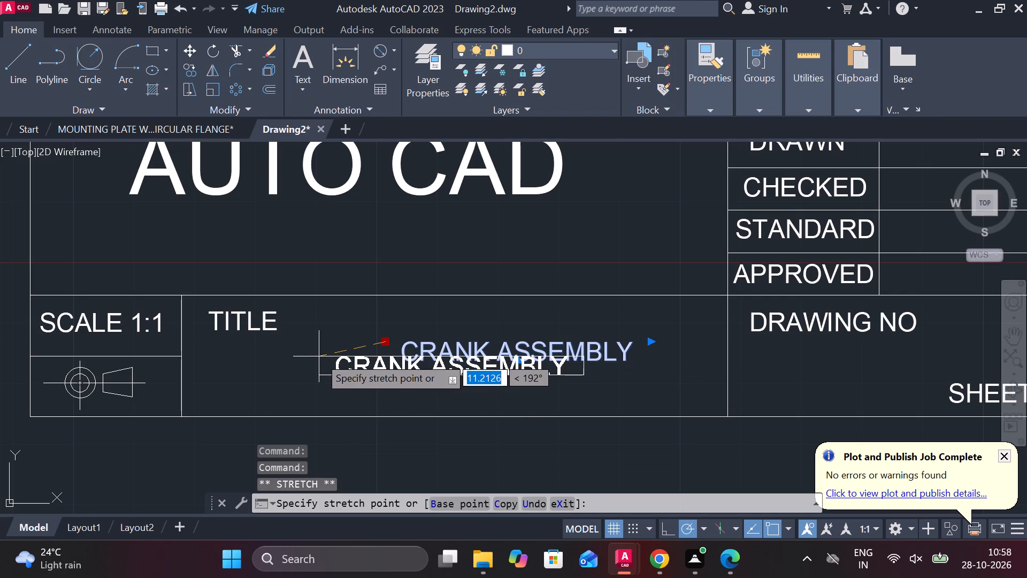
left_click(296, 359)
key("Escape")
Move the entire title block down and slightly left, so its base sits lower than the parts list.
scroll(518, 362, "down", 2)
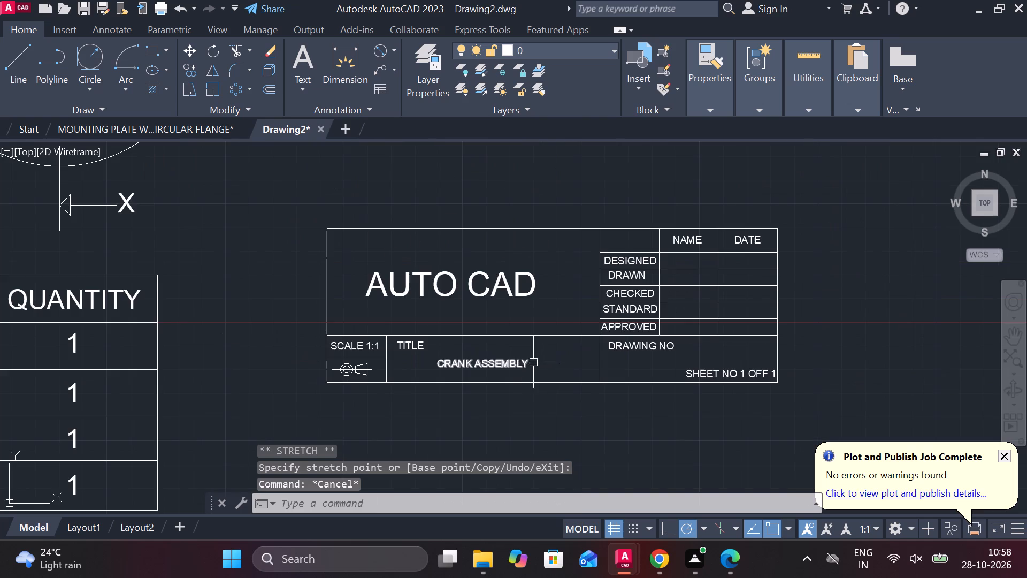
scroll(427, 382, "down", 2)
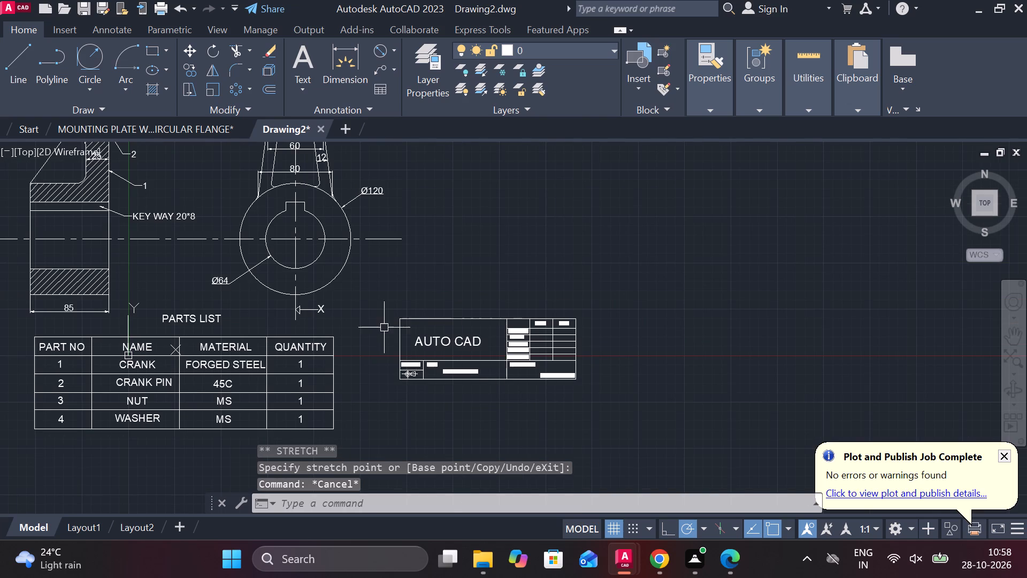
middle_click_drag(405, 327, 593, 254)
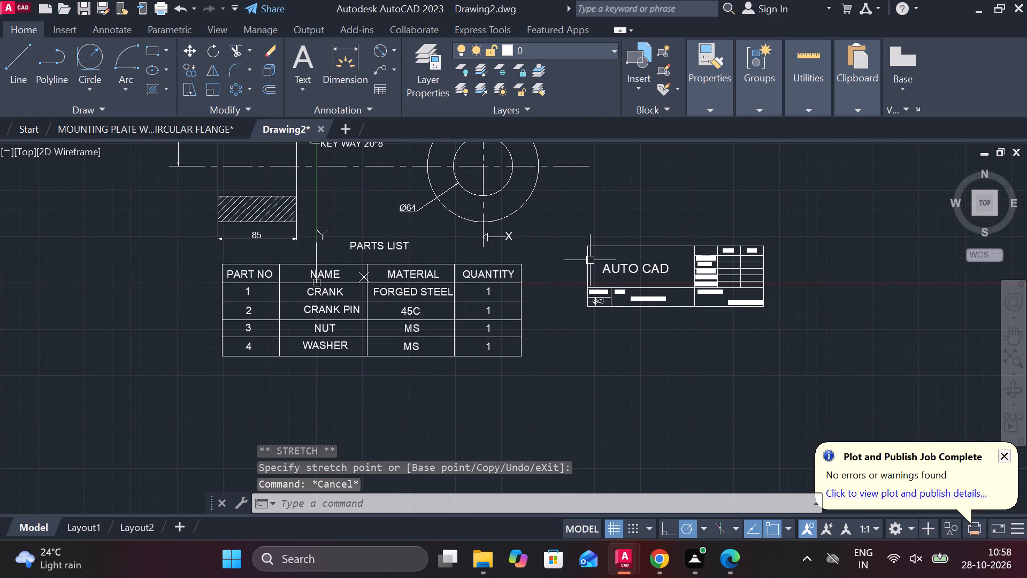
left_click(574, 230)
left_click(795, 354)
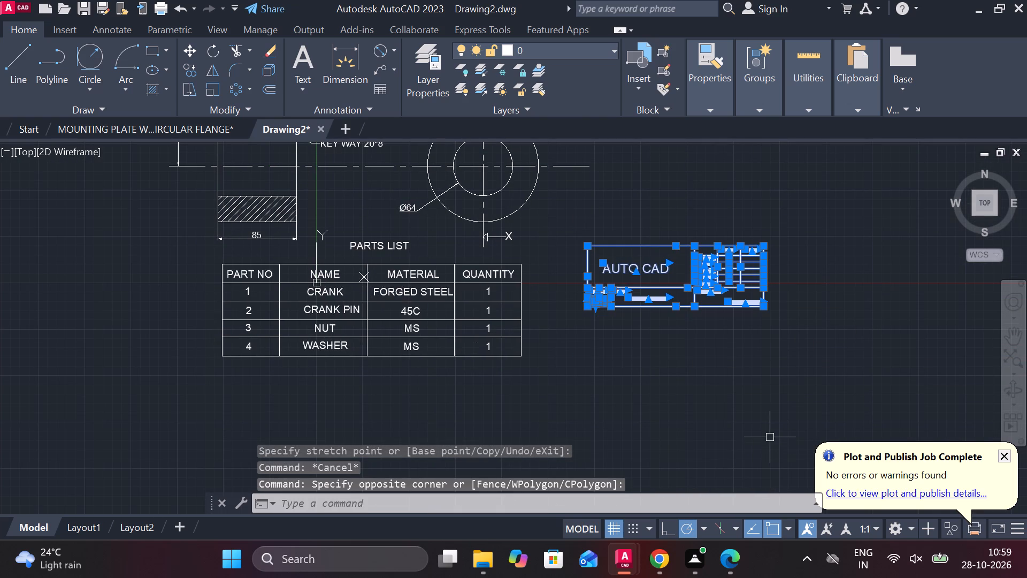
key("m")
key("Return")
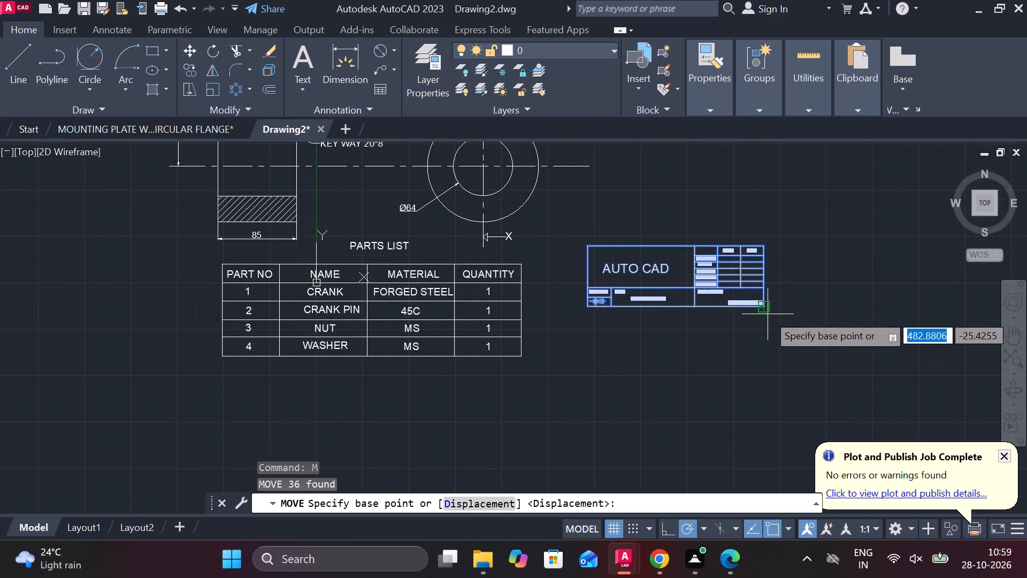
left_click(768, 314)
left_click(737, 389)
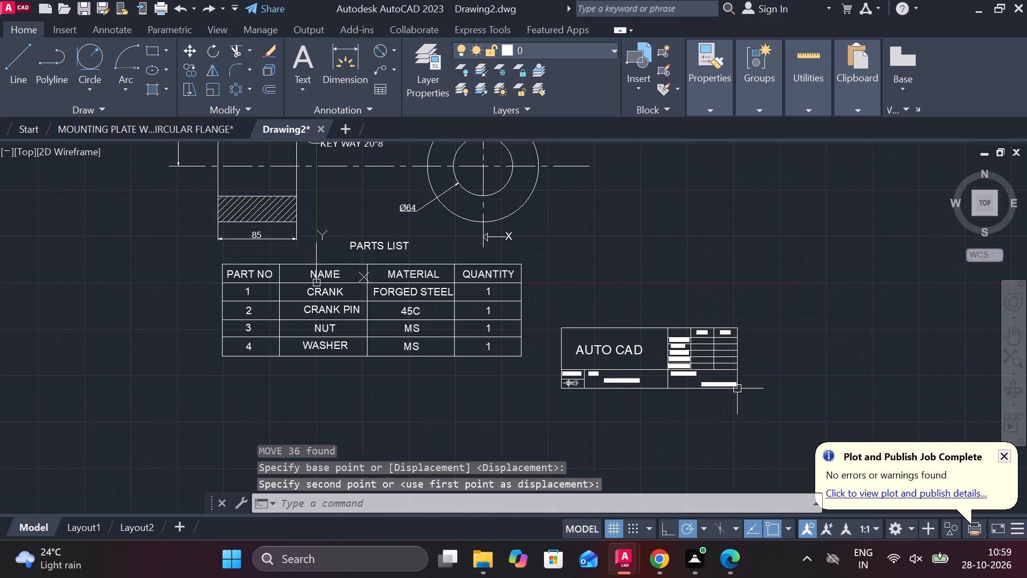
Draw a rectangular border from the title block's lower-right corner to above and left of section X-X, enclosing the views and parts list.
left_click(148, 53)
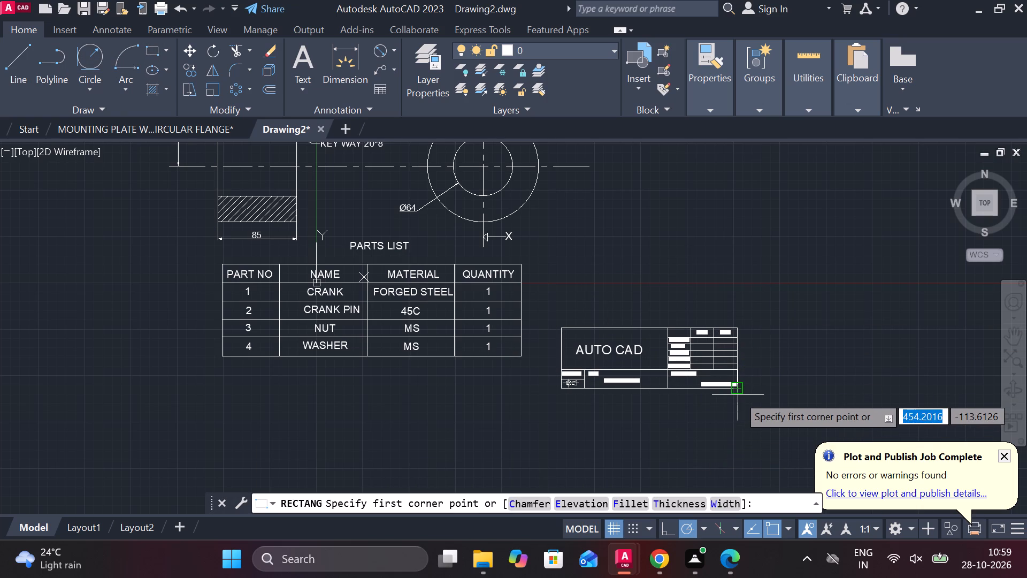
scroll(738, 395, "up", 3)
left_click(740, 375)
scroll(742, 375, "down", 3)
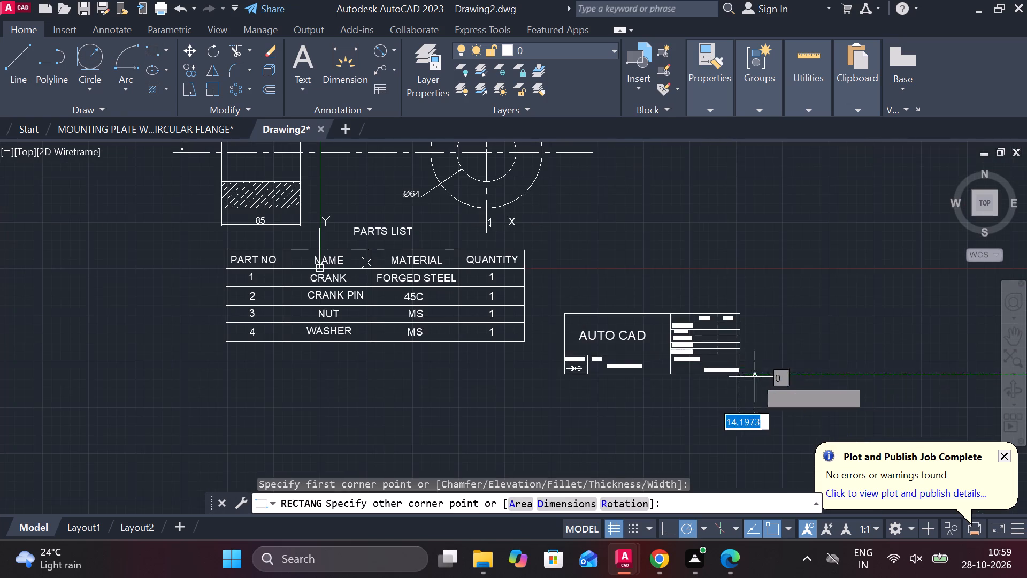
scroll(611, 383, "down", 2)
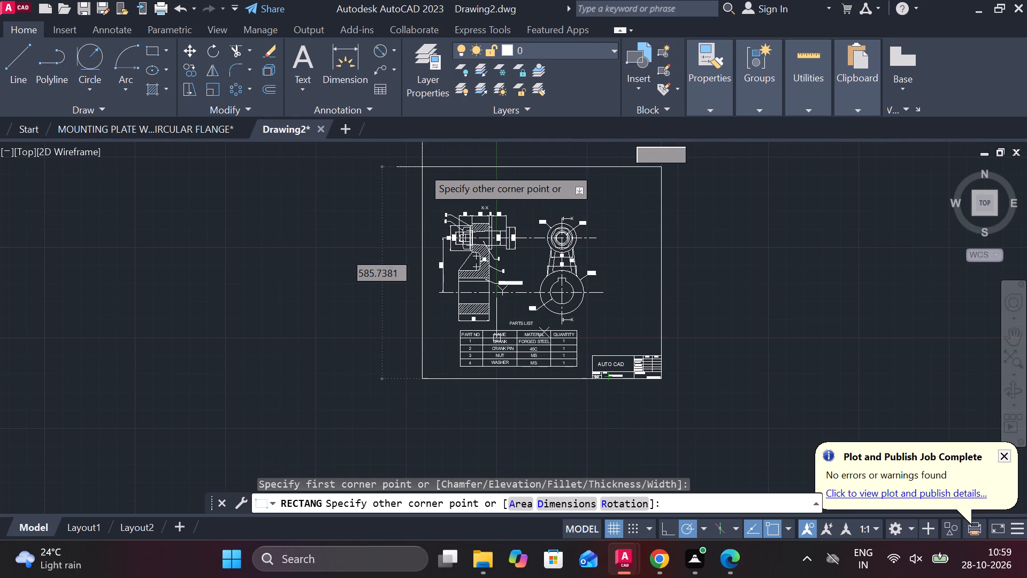
scroll(419, 187, "up", 1)
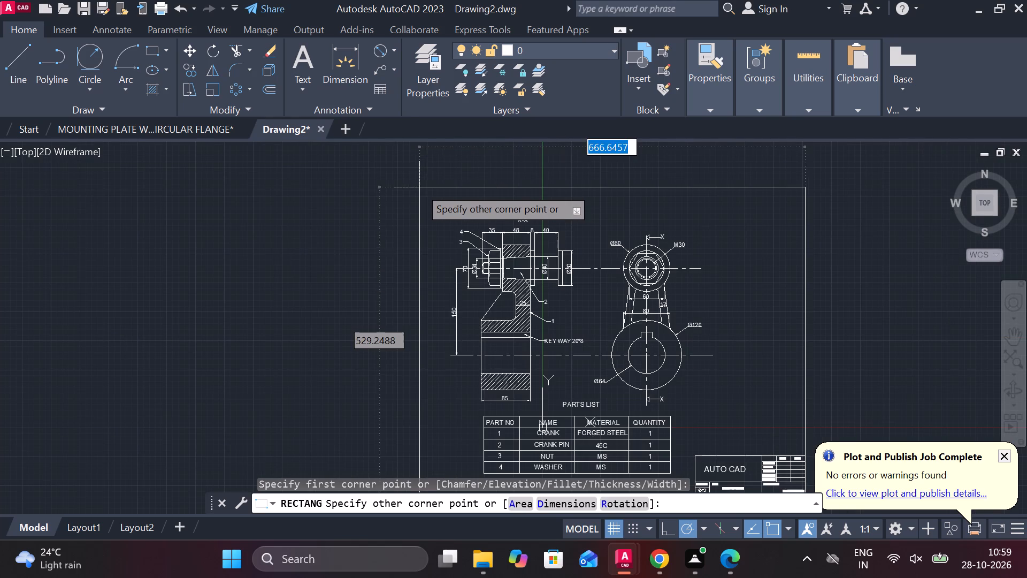
left_click(427, 185)
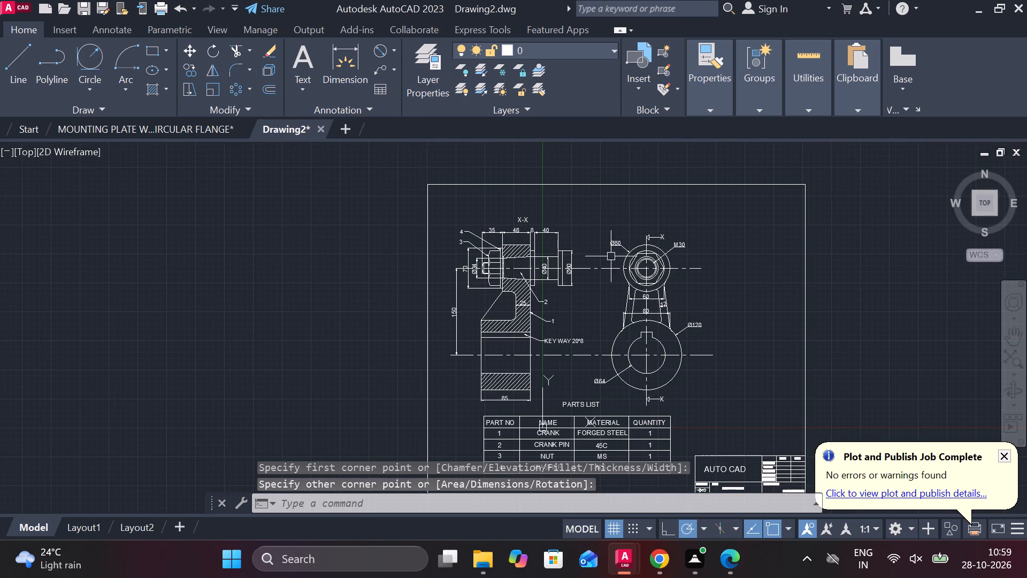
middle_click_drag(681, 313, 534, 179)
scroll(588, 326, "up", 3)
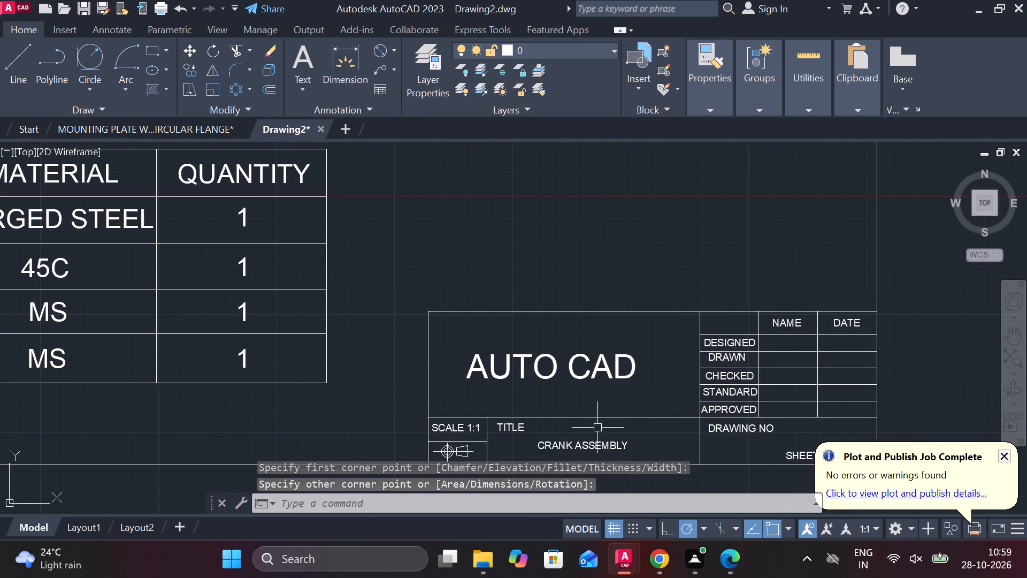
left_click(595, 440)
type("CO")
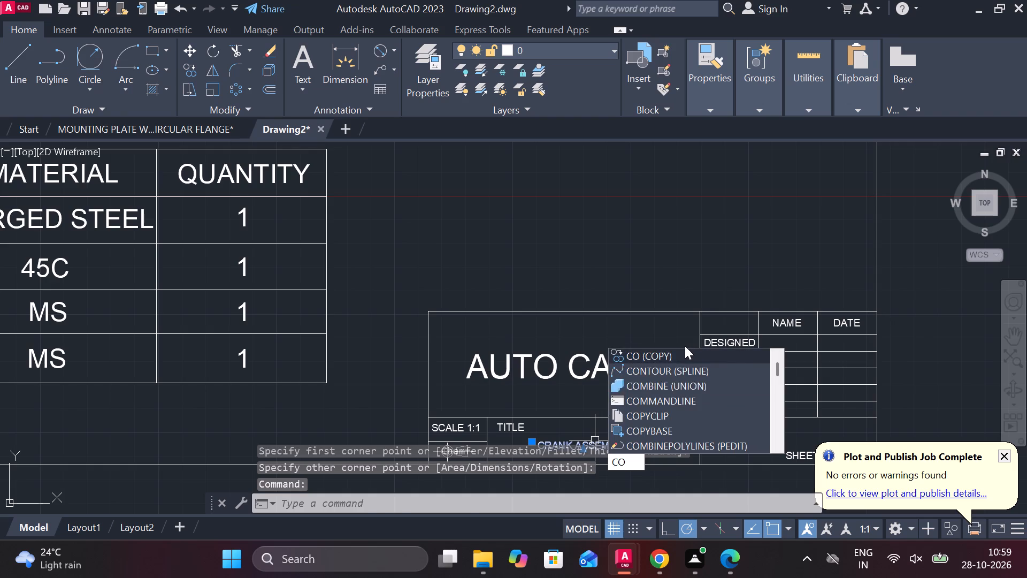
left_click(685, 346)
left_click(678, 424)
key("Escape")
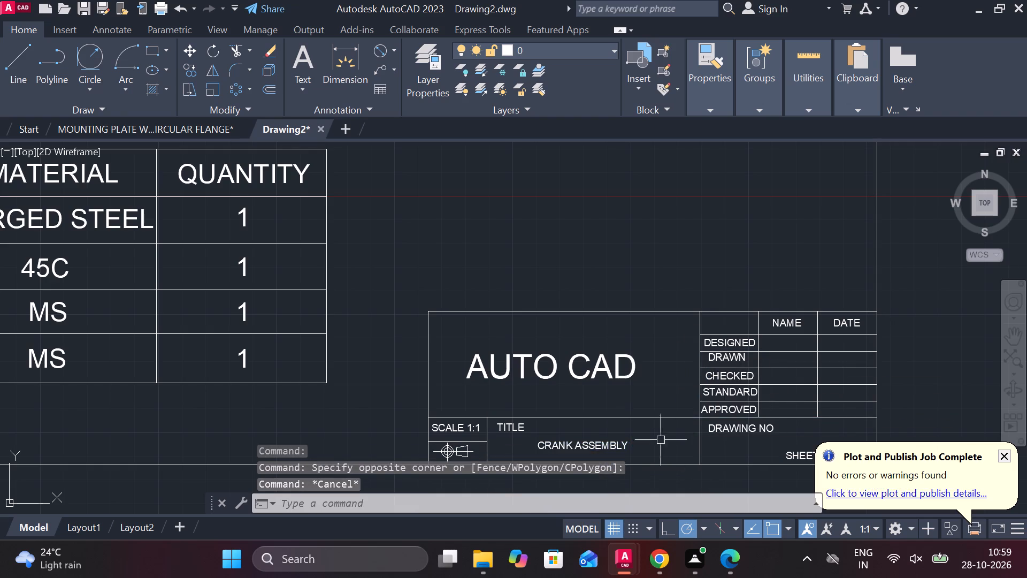
Copy the CRANK ASSEMBLY text from the title block to the upper middle of the border, above the two crank views.
left_click(624, 444)
middle_click_drag(664, 443, 662, 343)
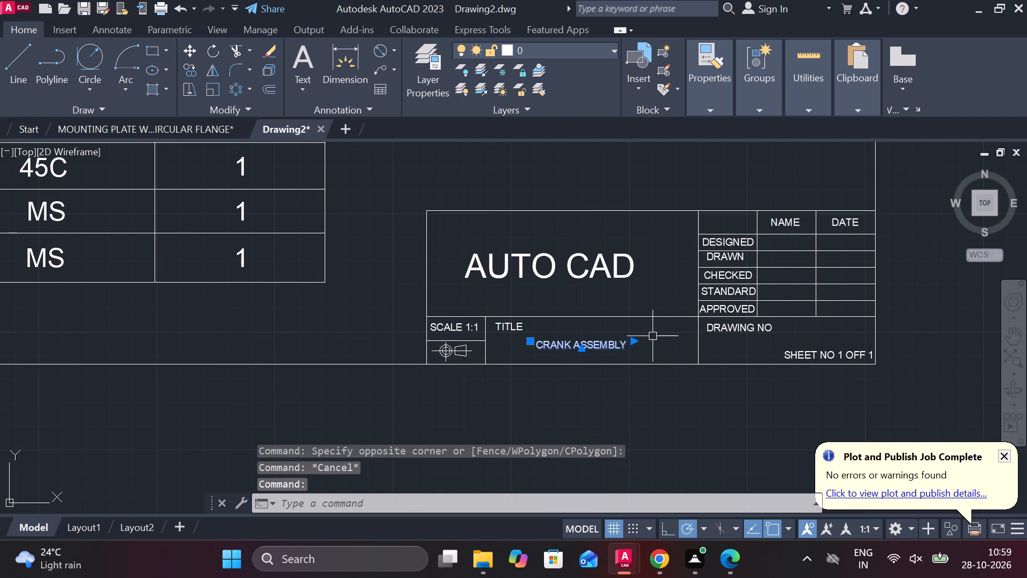
type("CO")
key("Return")
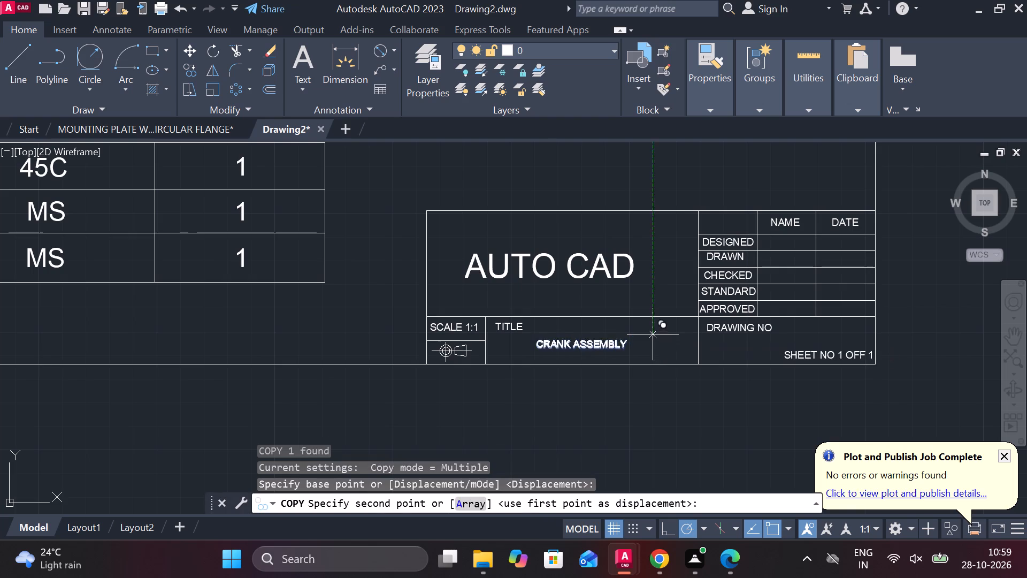
scroll(653, 323, "down", 2)
middle_click_drag(532, 200, 599, 367)
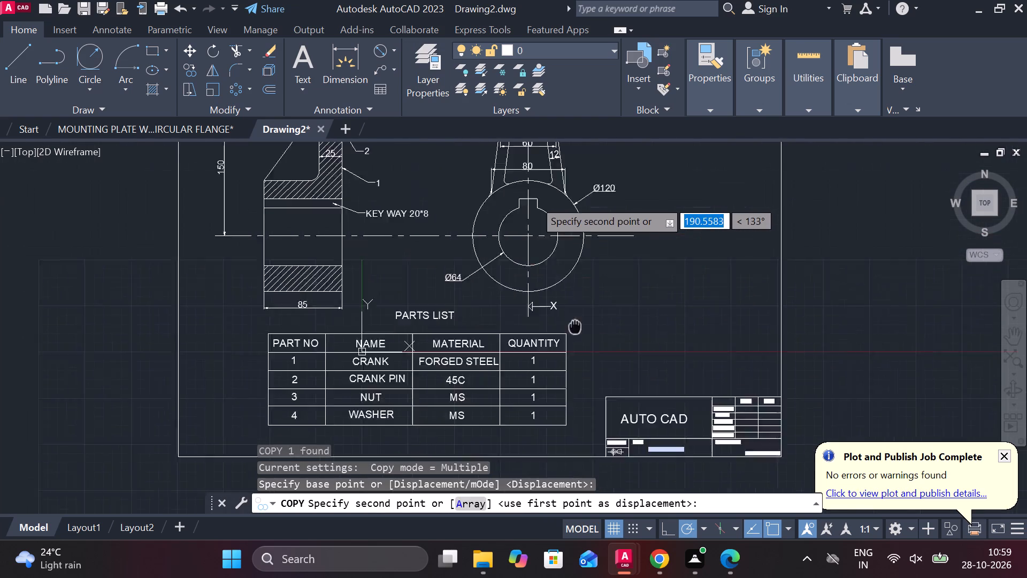
middle_click_drag(599, 367, 606, 374)
middle_click_drag(499, 203, 554, 336)
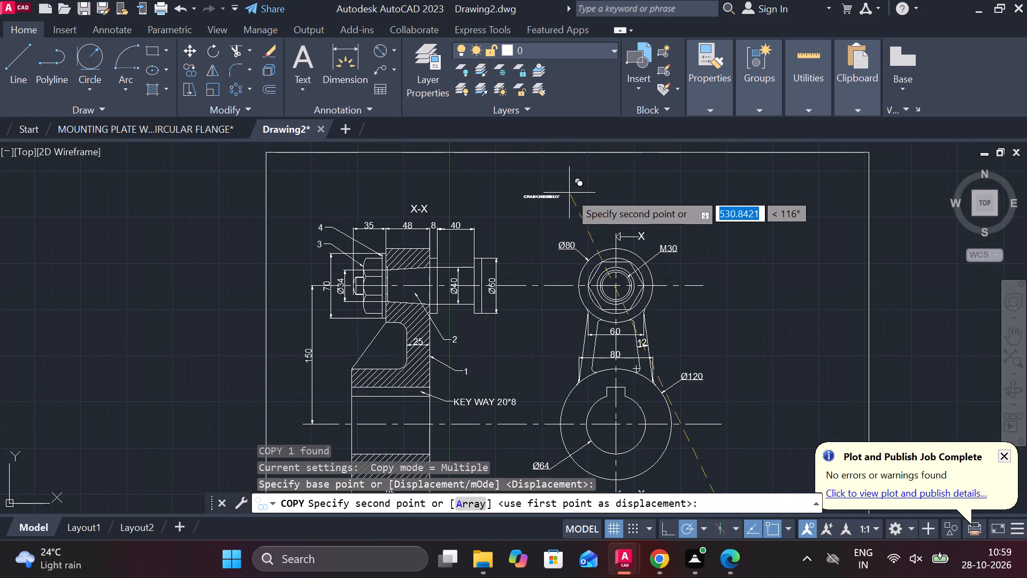
left_click(561, 177)
key("Escape")
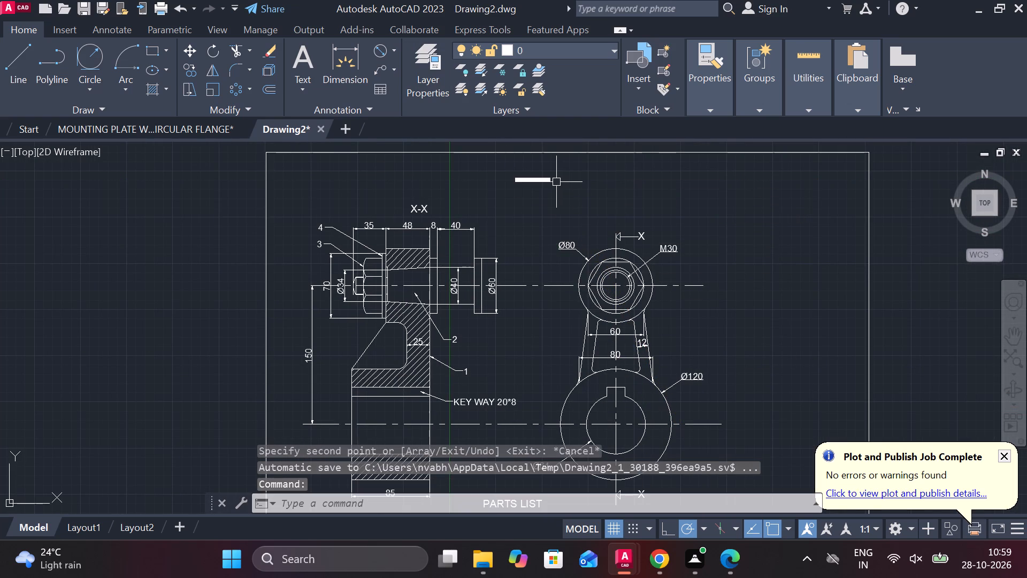
Set the text height of the CRANK ASSEMBLY heading above the two crank views to 12.
triple_click(547, 180)
scroll(547, 180, "up", 2)
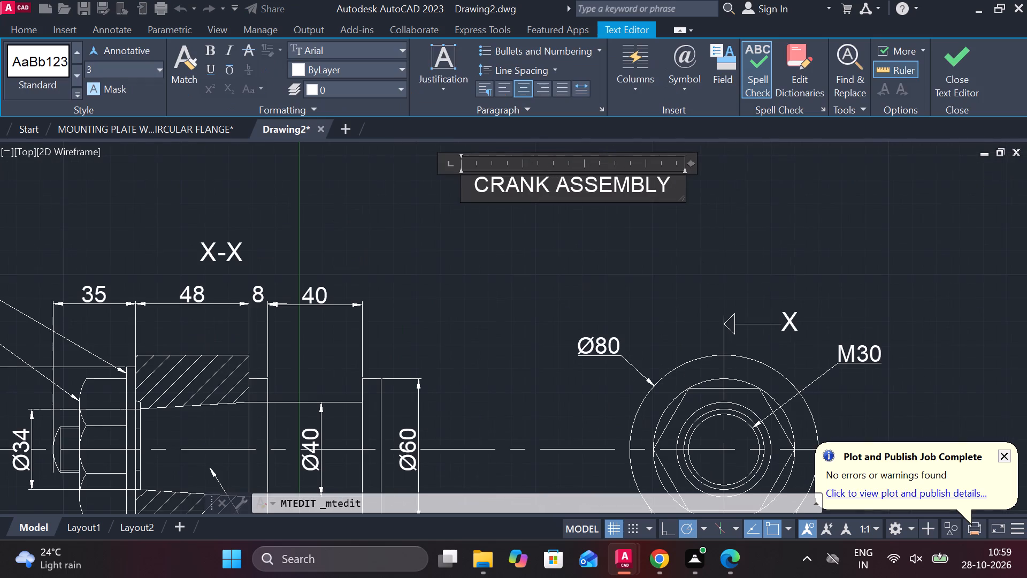
left_click_drag(665, 187, 563, 185)
left_click_drag(563, 185, 463, 187)
left_click(119, 74)
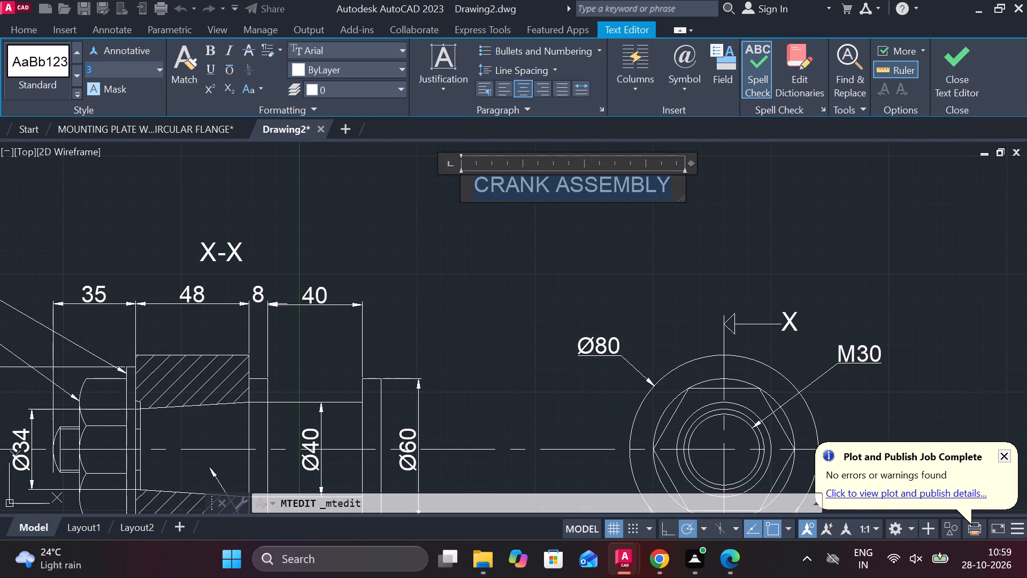
key("1")
key("2")
key("Return")
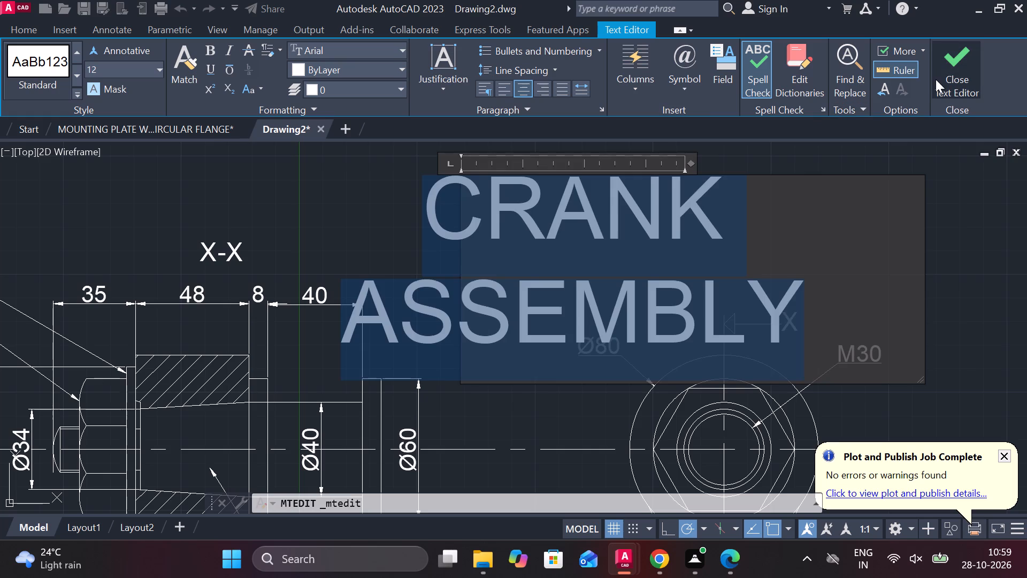
left_click(936, 79)
Widen the CRANK ASSEMBLY heading's text frame to the right so both words fit on one line.
left_click(535, 186)
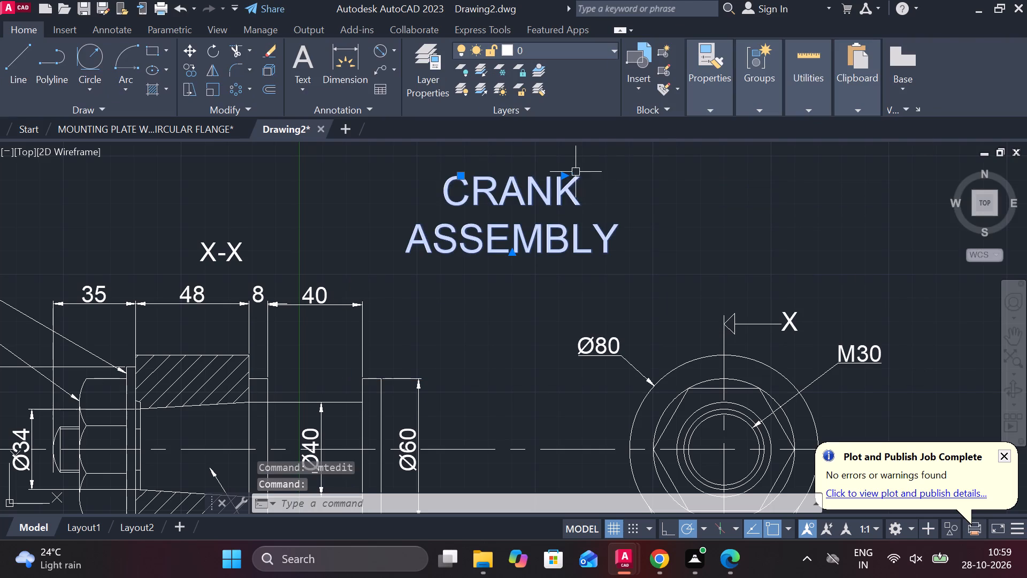
left_click_drag(561, 178, 577, 178)
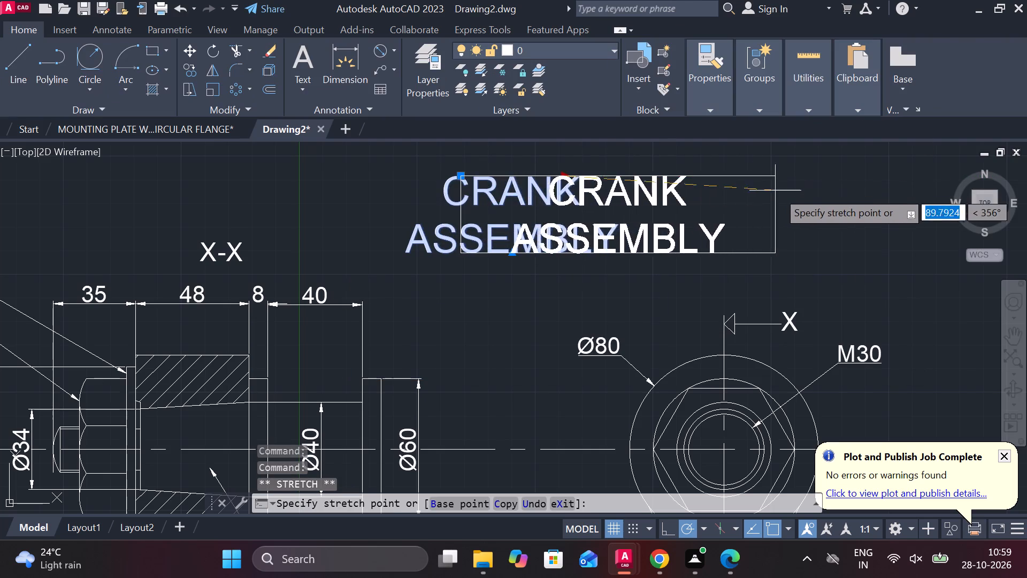
left_click(838, 180)
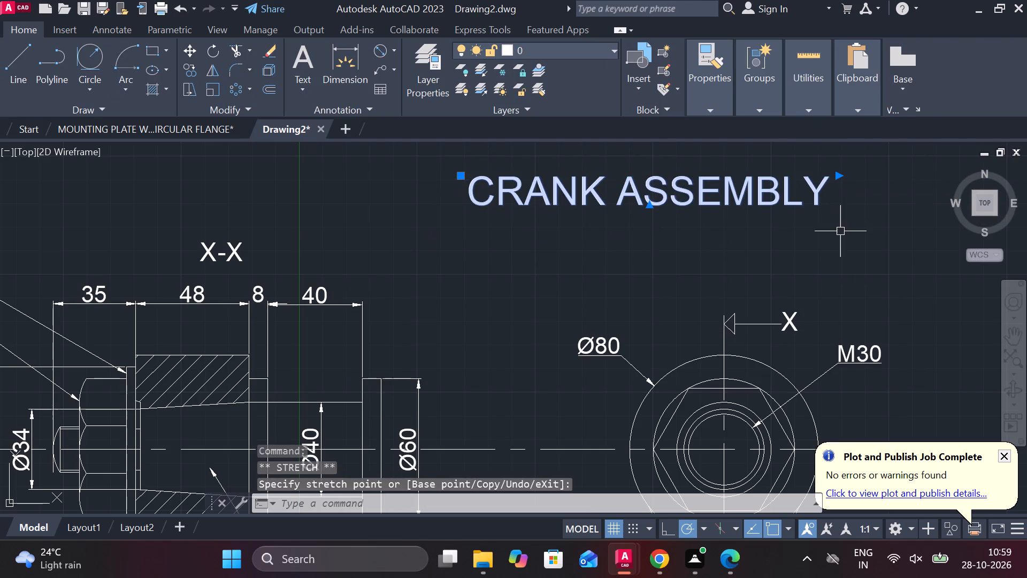
scroll(789, 215, "down", 1)
key("Escape")
scroll(775, 212, "down", 1)
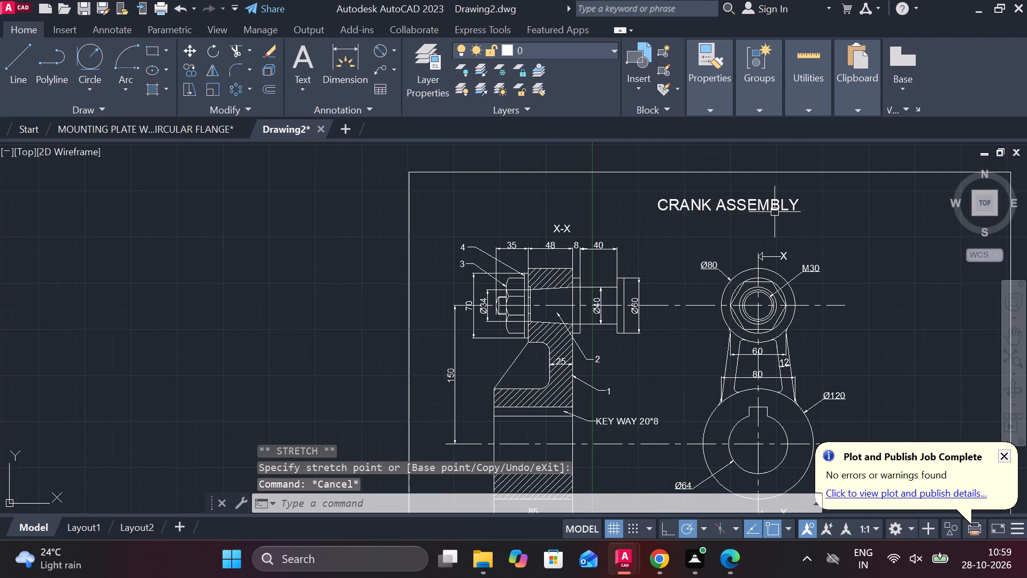
Move the CRANK ASSEMBLY heading slightly left and down, closer to the two crank views.
left_click(761, 197)
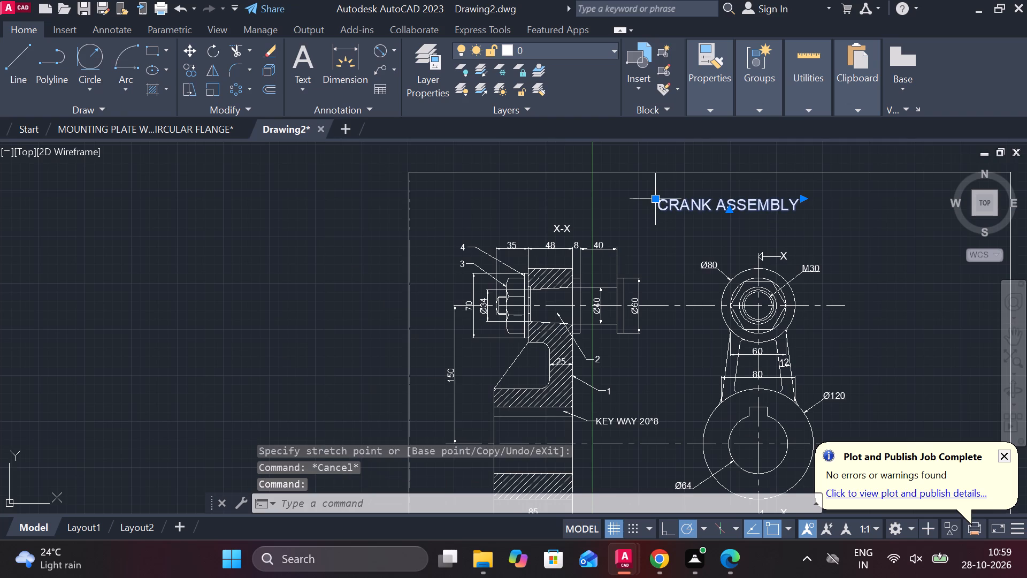
left_click(654, 199)
left_click(631, 211)
key("Escape")
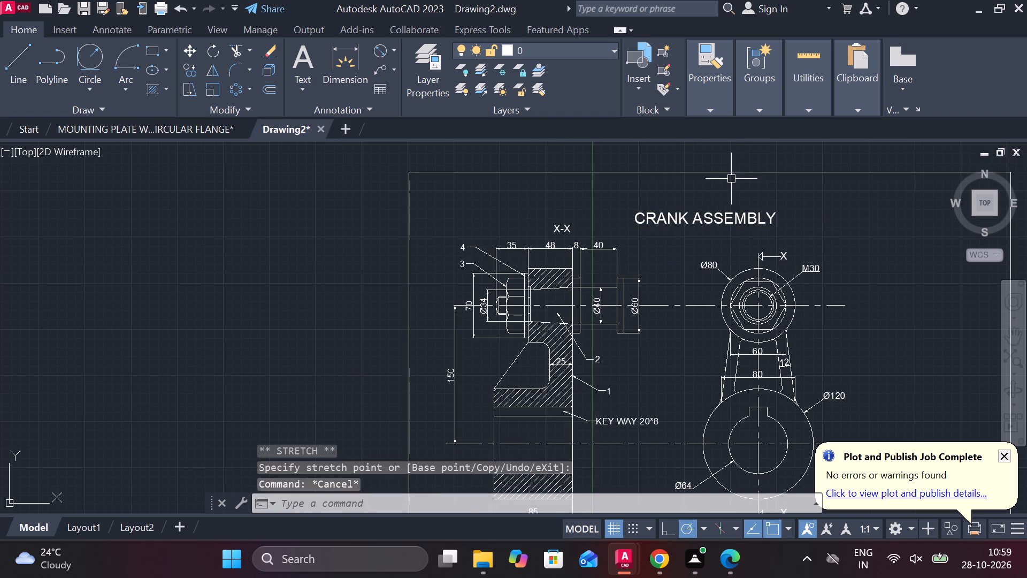
Stretch the border's top edge down so it sits just above the CRANK ASSEMBLY heading.
left_click(723, 177)
key("Escape")
left_click(717, 172)
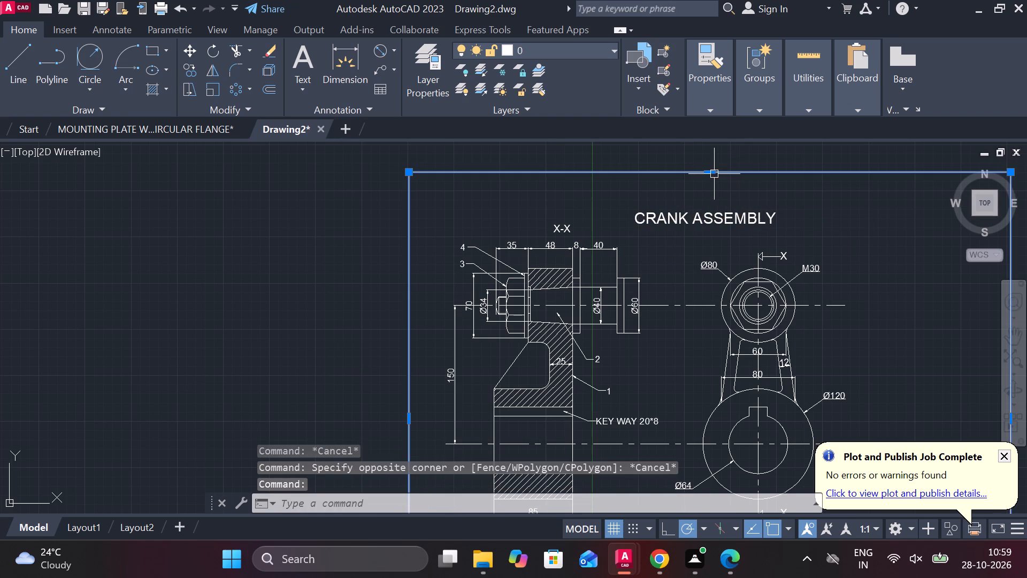
left_click(709, 174)
left_click(705, 191)
key("Escape")
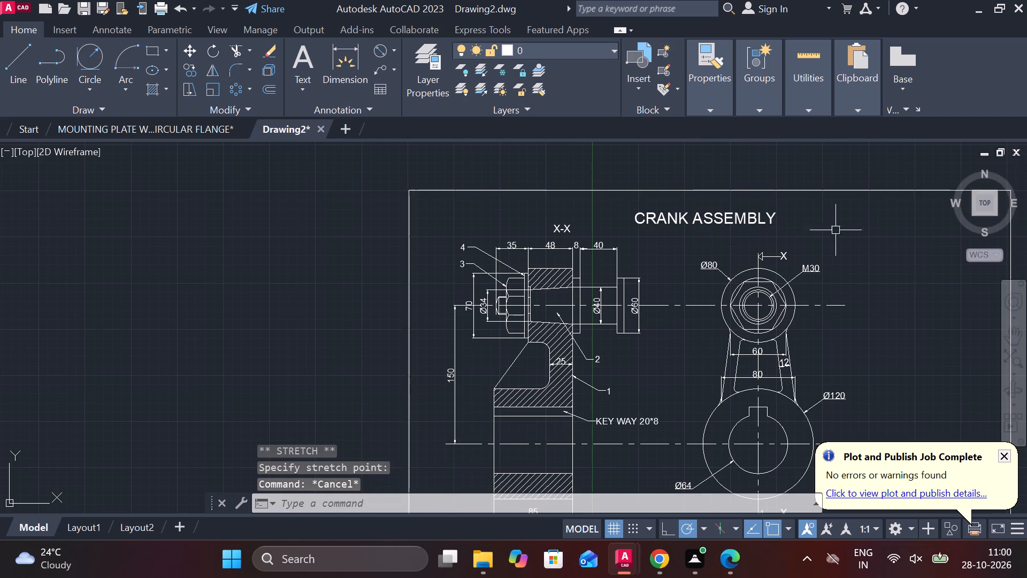
Save the drawing in Documents as CRANK ASSEMBLY in AutoCAD 2018 Drawing format.
scroll(837, 242, "down", 2)
middle_click_drag(792, 265, 520, 241)
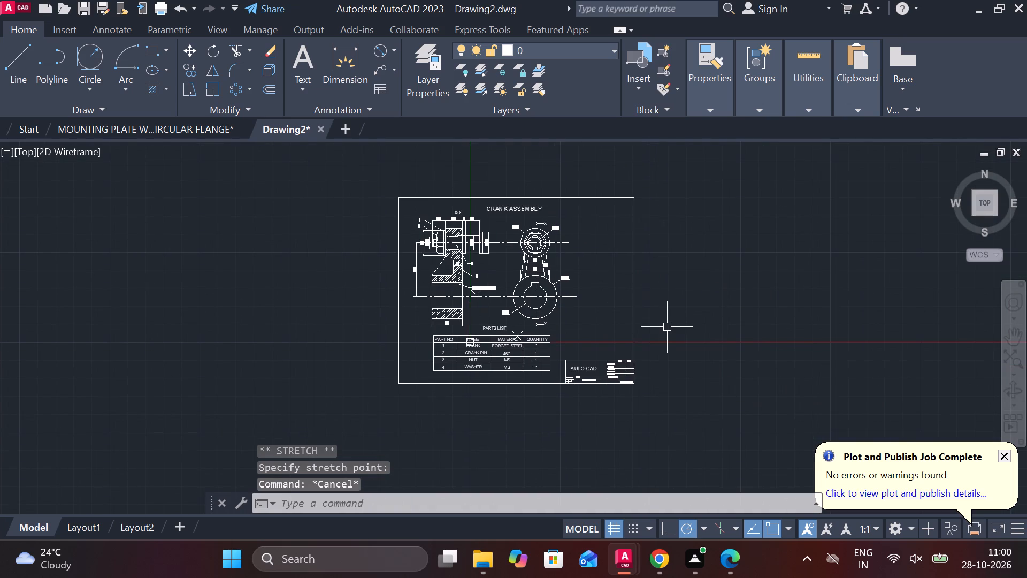
key("ctrl+s")
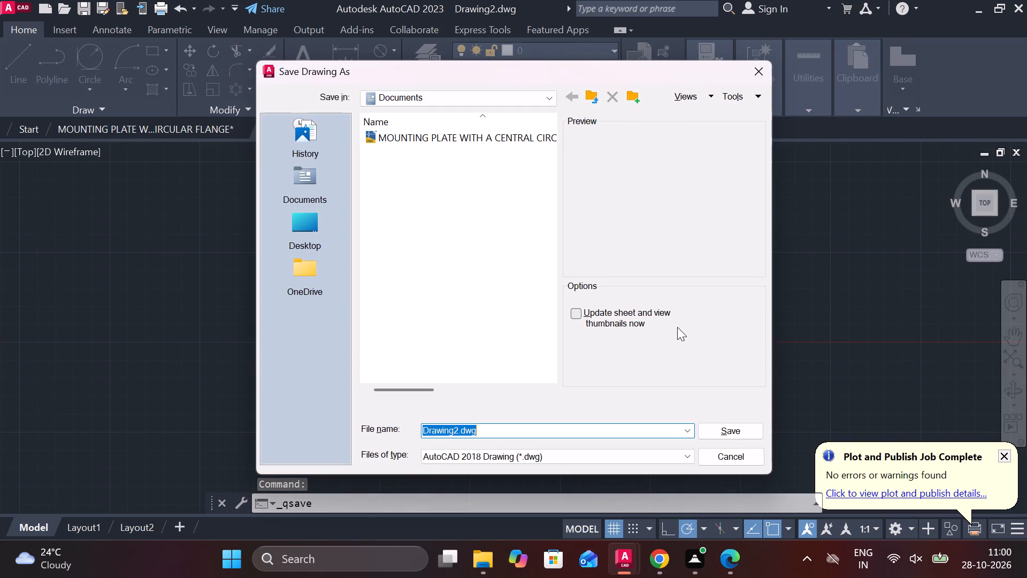
type("CRANK ASSEMBLY")
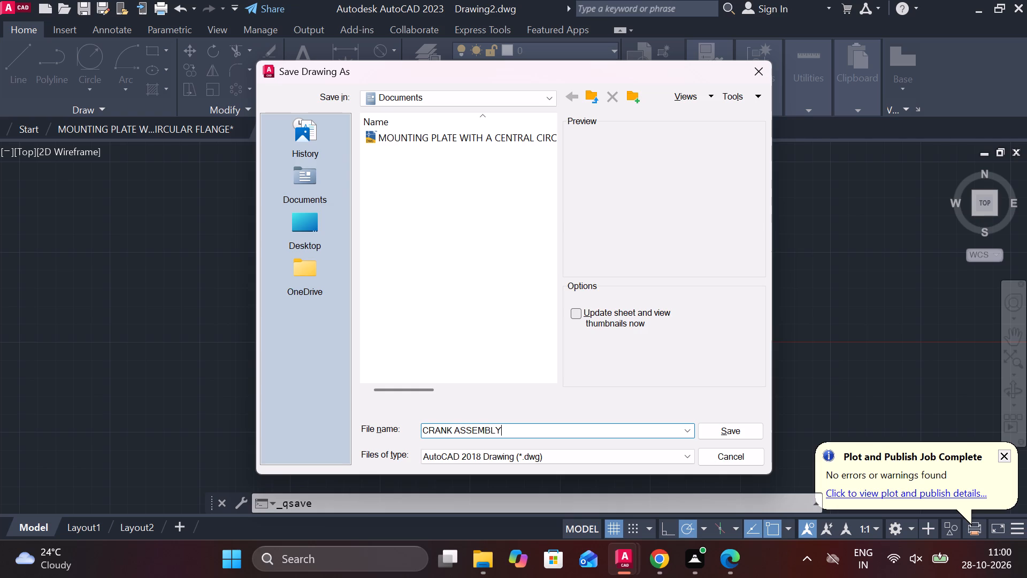
left_click(747, 433)
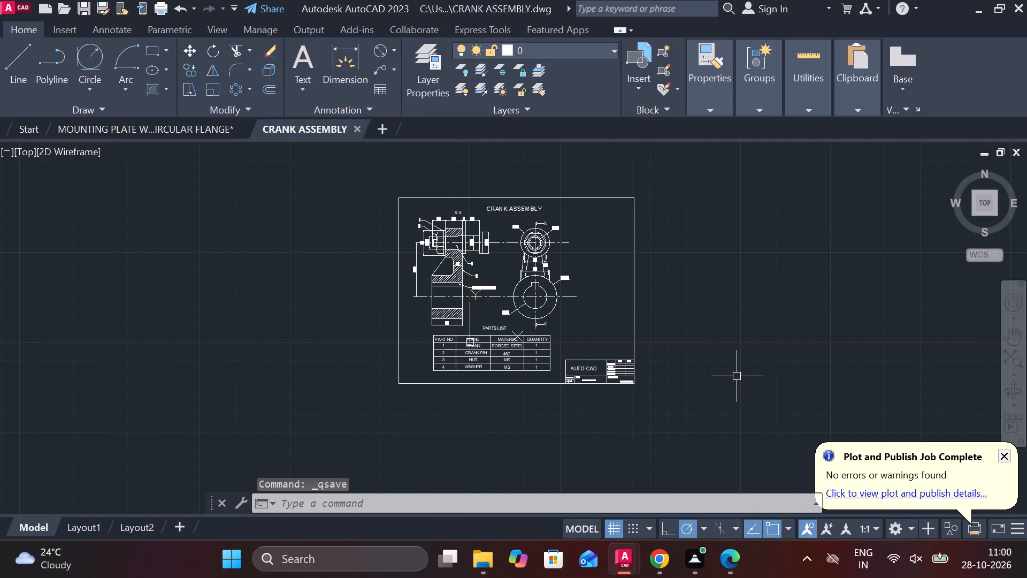
Turn off command logging with LOGFILEOFF and save the drawing again.
type("LOG")
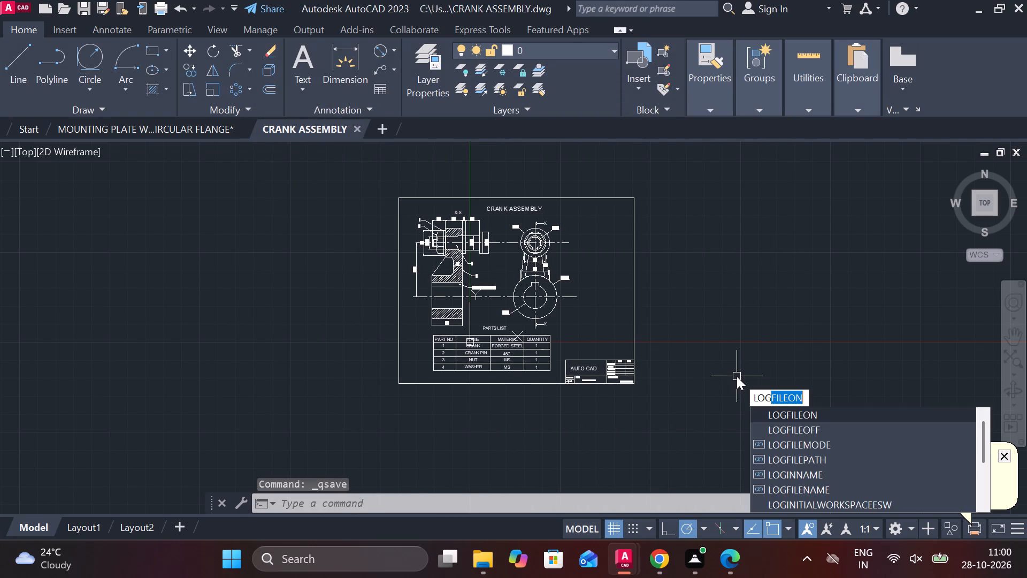
left_click(788, 425)
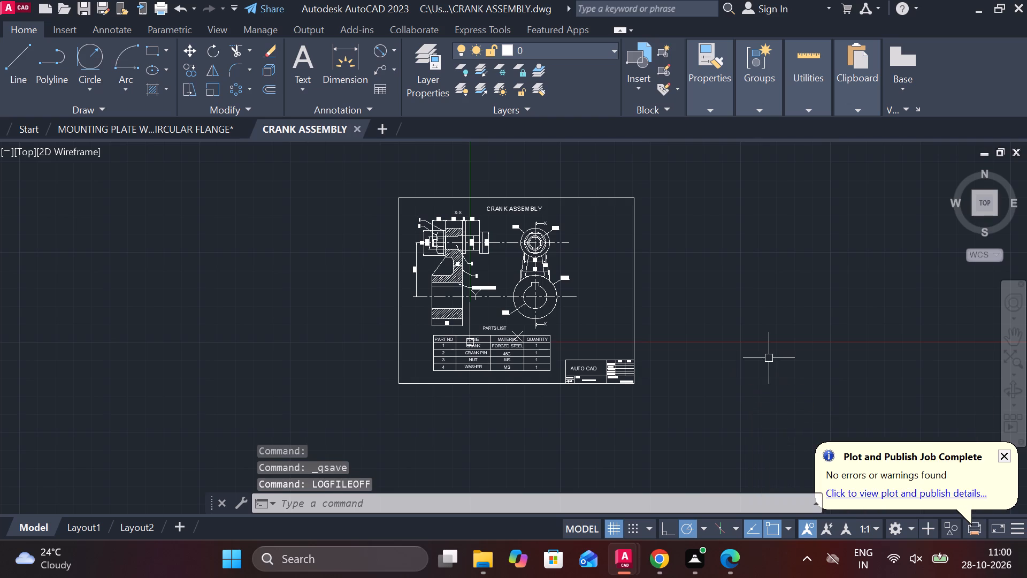
key("ctrl+s")
Plot the sheet to PDF with DWG To PDF.pc3 in landscape orientation, using a plot window slightly larger than the border.
type("PLOT")
left_click(769, 399)
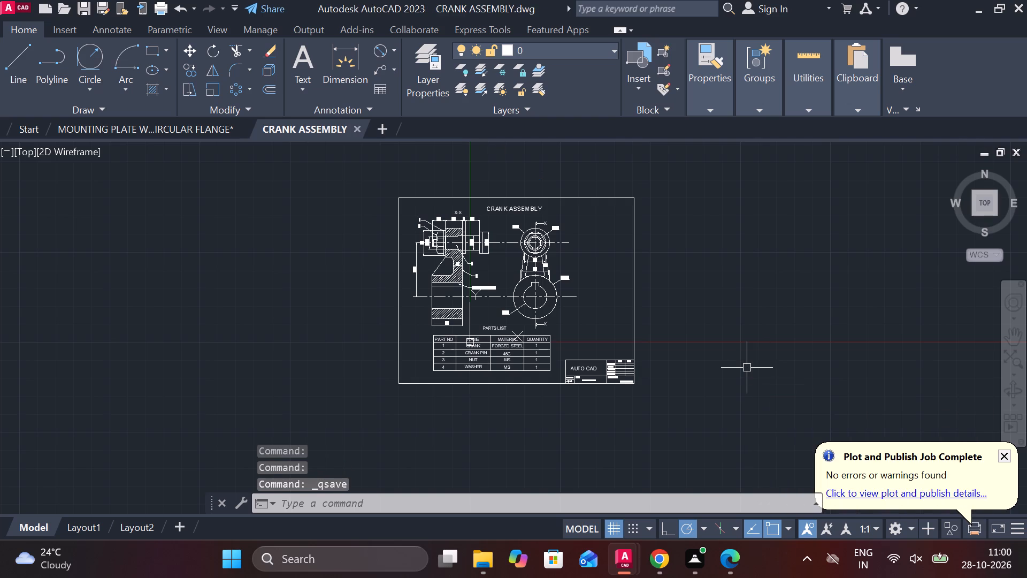
left_click(425, 166)
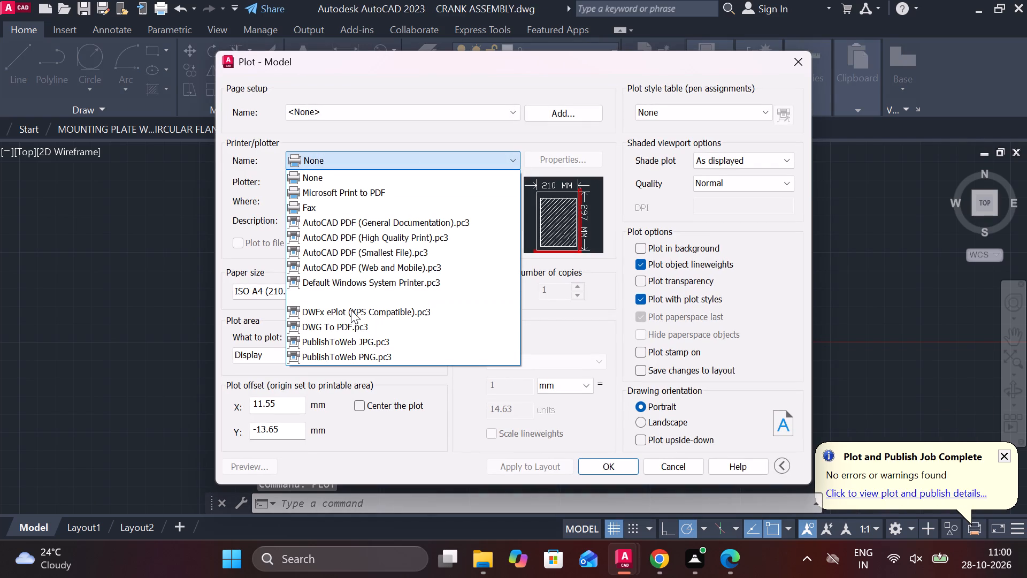
left_click(348, 325)
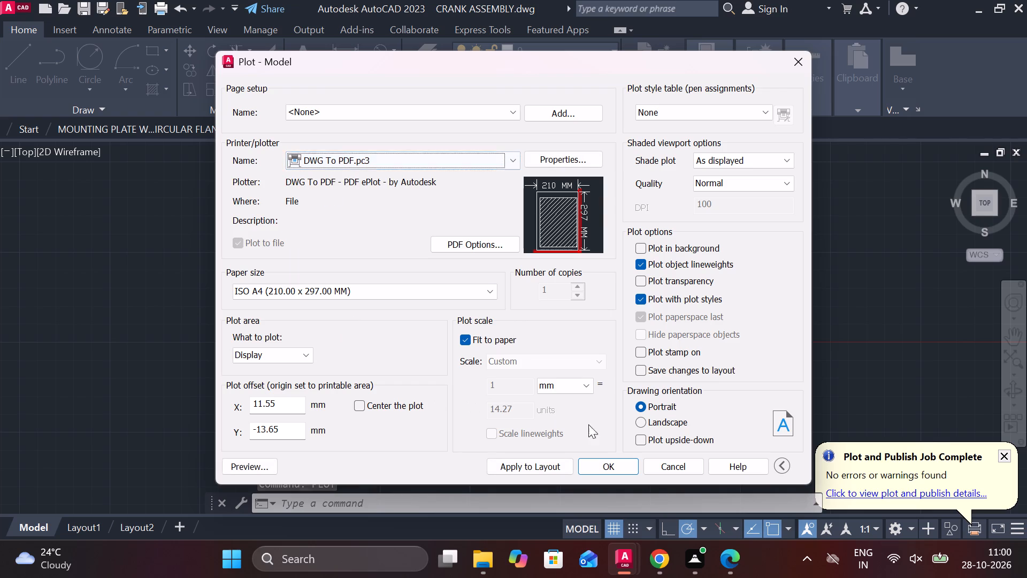
left_click(638, 423)
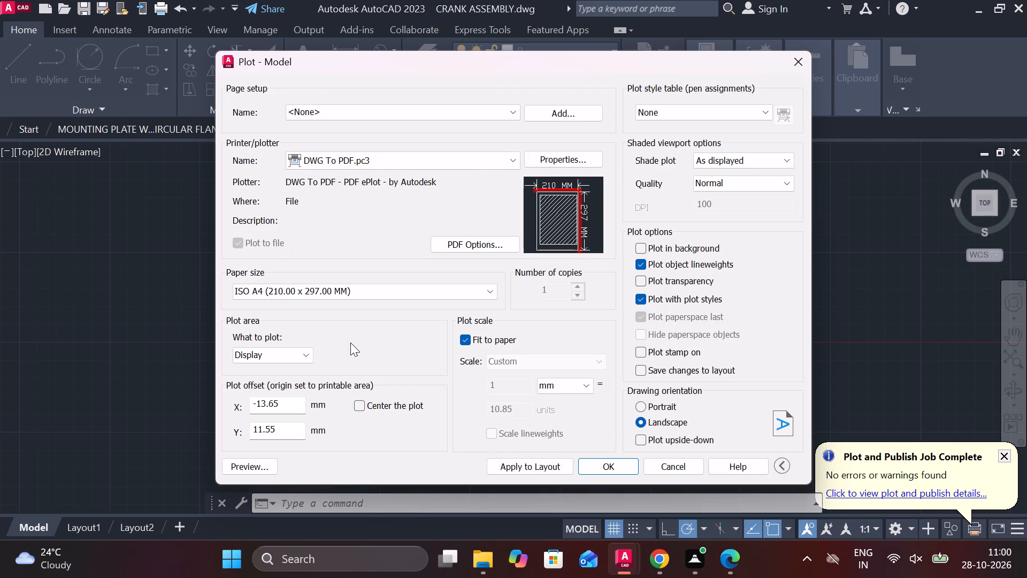
left_click(303, 352)
left_click(280, 394)
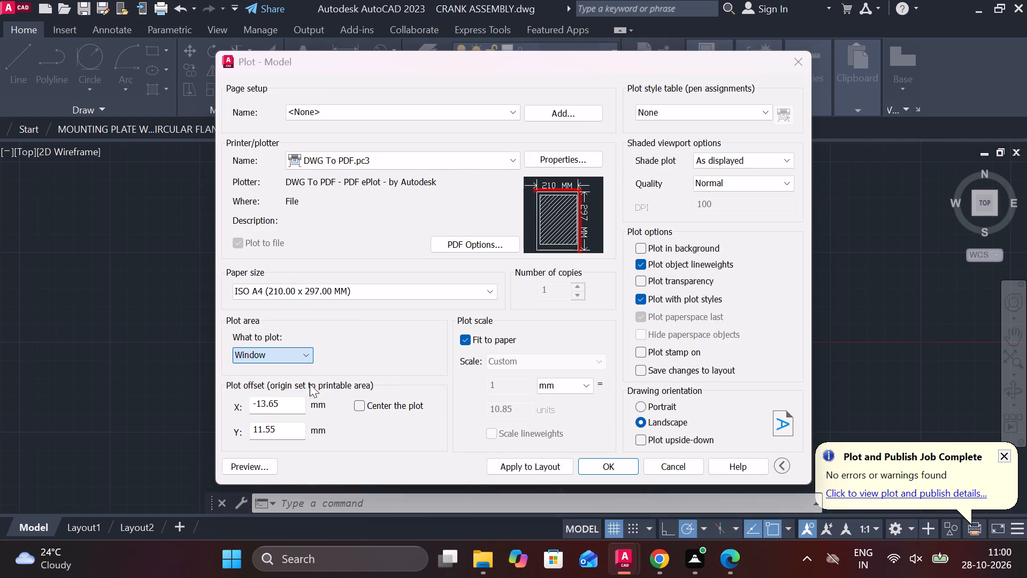
left_click(380, 187)
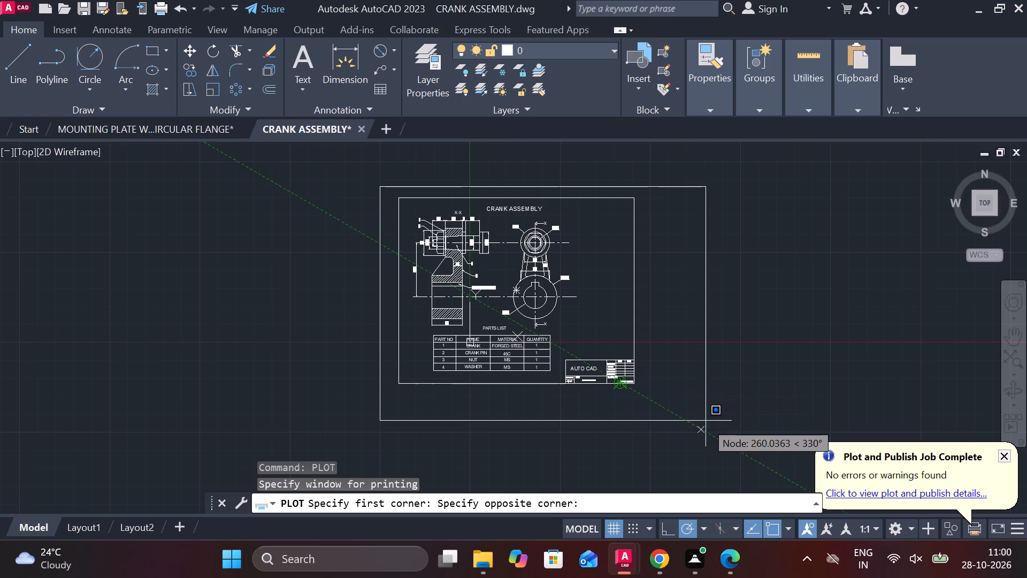
scroll(632, 406, "up", 2)
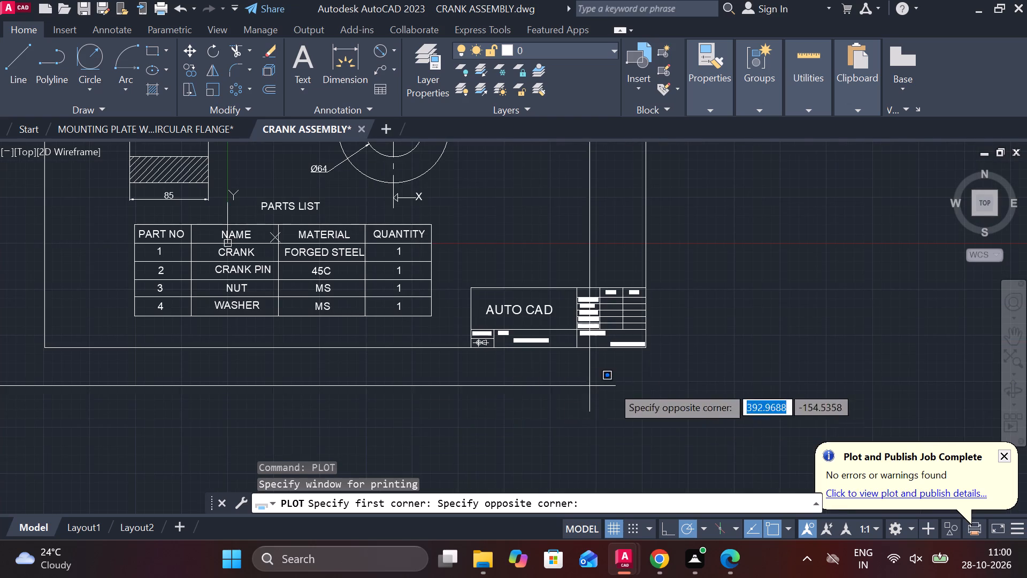
scroll(673, 390, "down", 1)
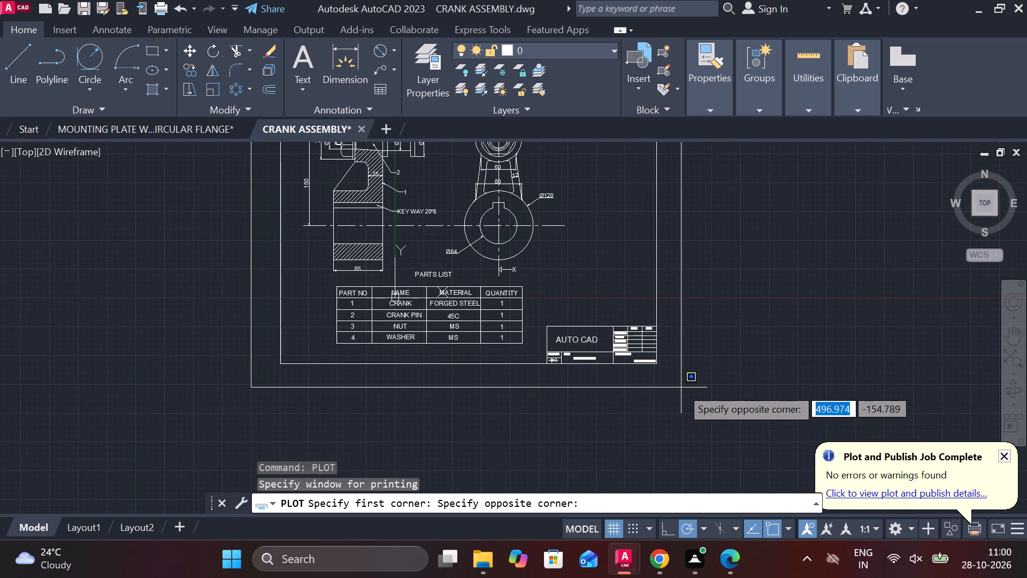
left_click(684, 387)
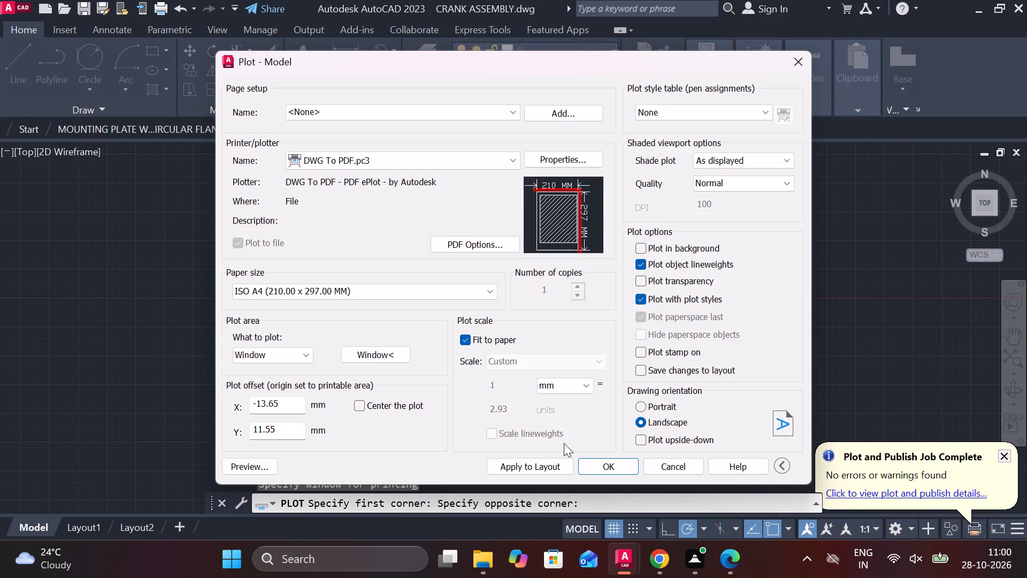
left_click(595, 462)
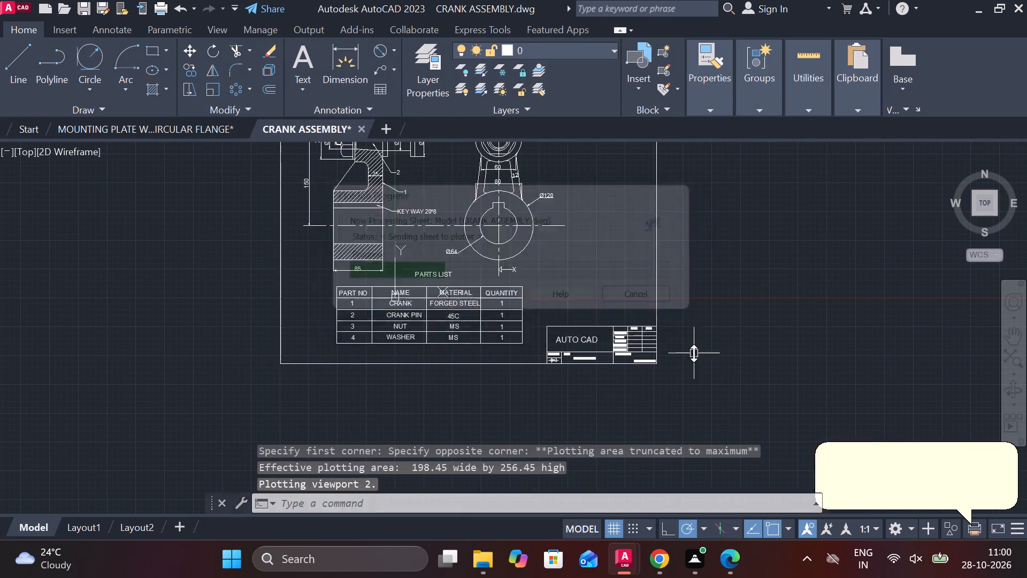
Examine the plotted crank assembly PDF in Microsoft Edge, from the heading and views down to the parts list and title block.
scroll(523, 337, "down", 3)
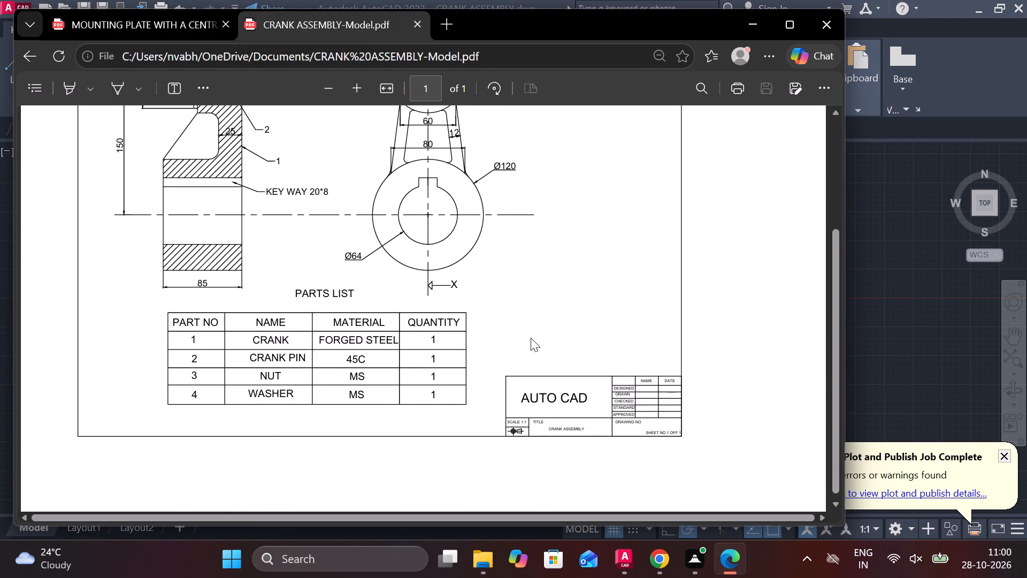
scroll(345, 284, "up", 3)
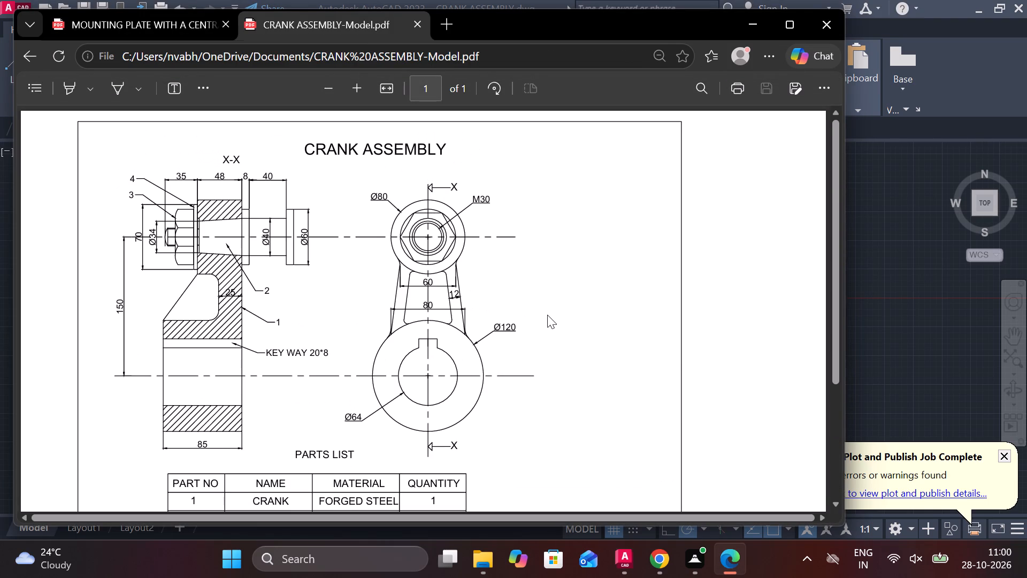
scroll(557, 331, "down", 2)
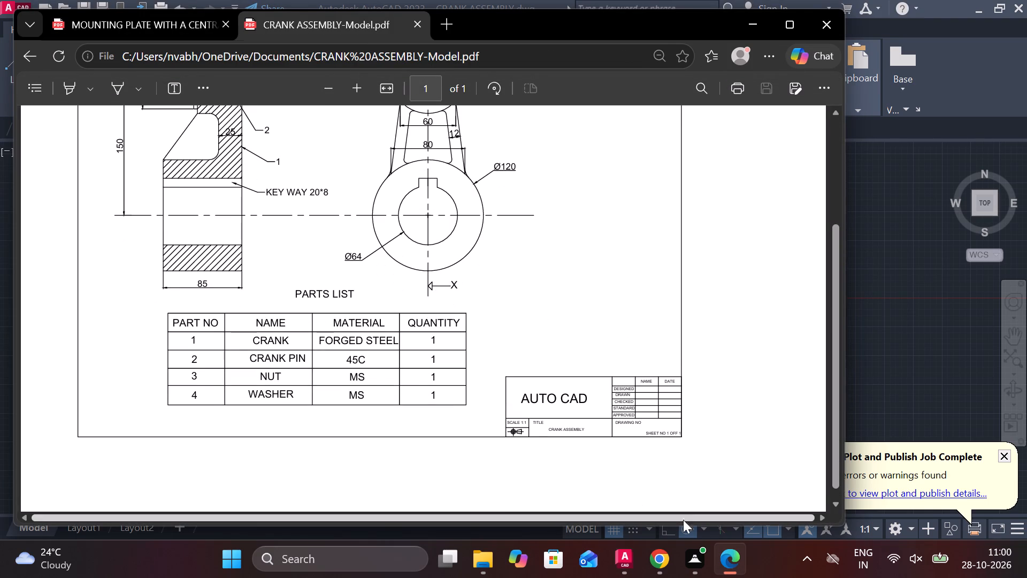